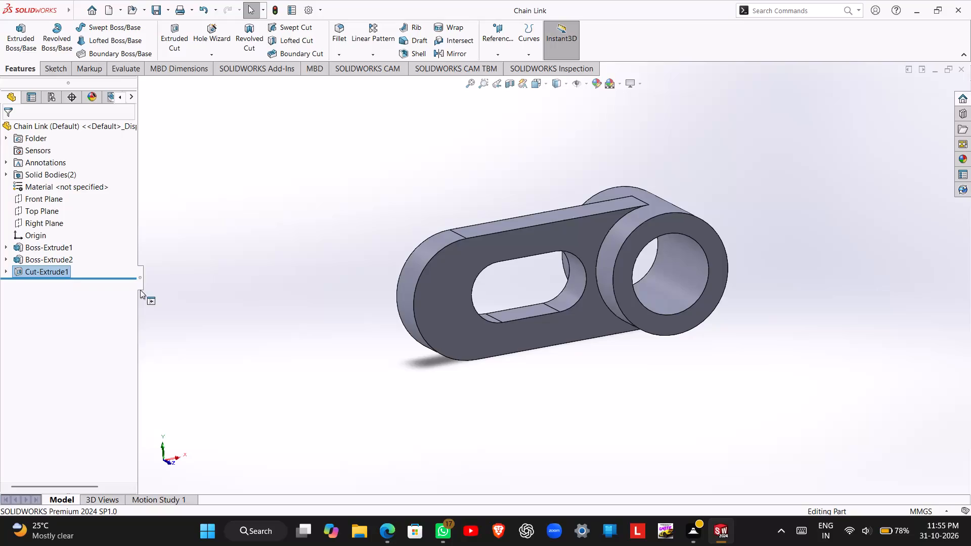
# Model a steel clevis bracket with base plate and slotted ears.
# Create a new part document.
pyautogui.click(105, 7)
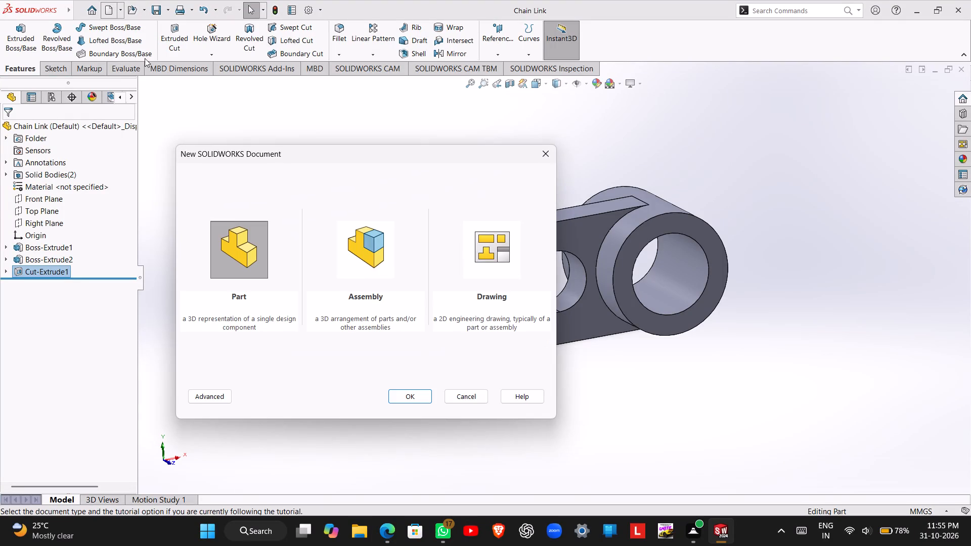
pyautogui.click(406, 392)
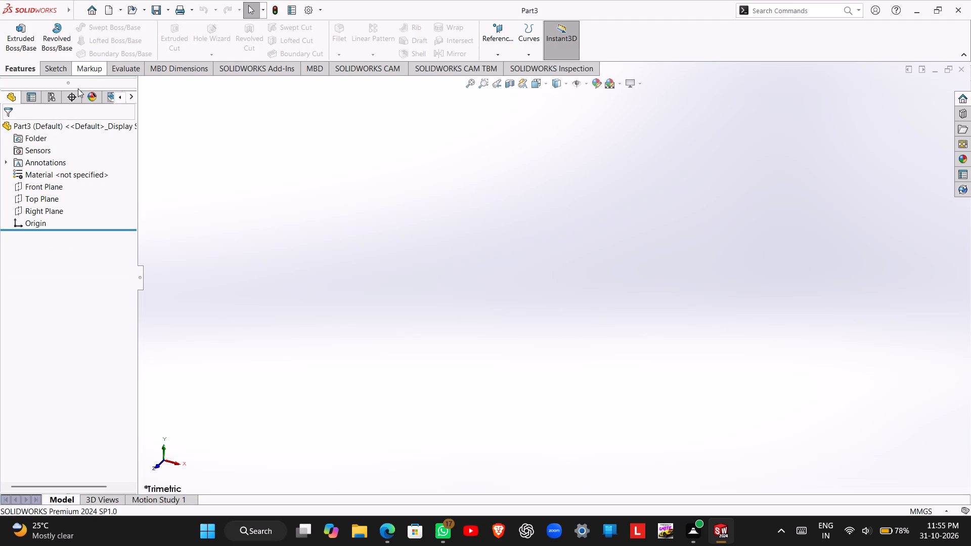
# Start a new sketch on the Front Plane.
pyautogui.click(57, 72)
pyautogui.click(94, 29)
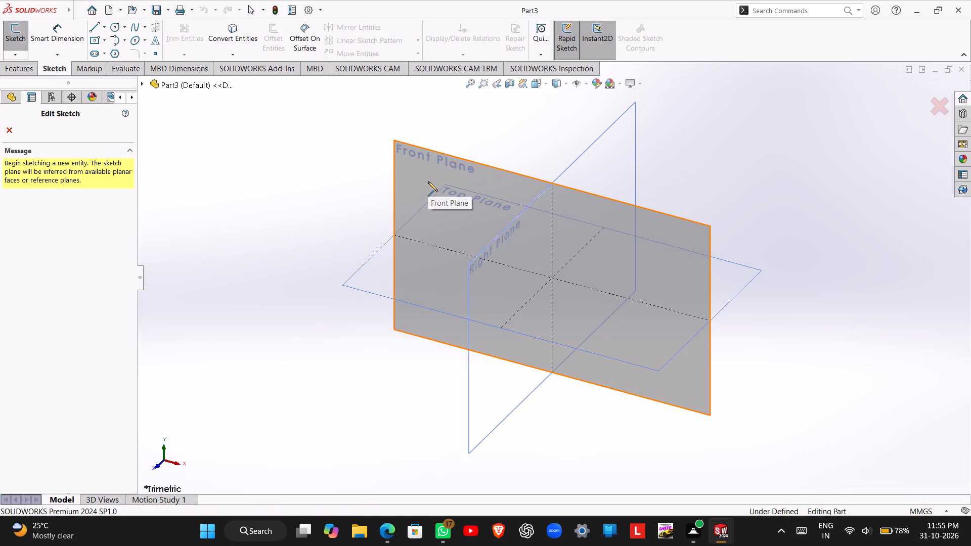
pyautogui.click(428, 181)
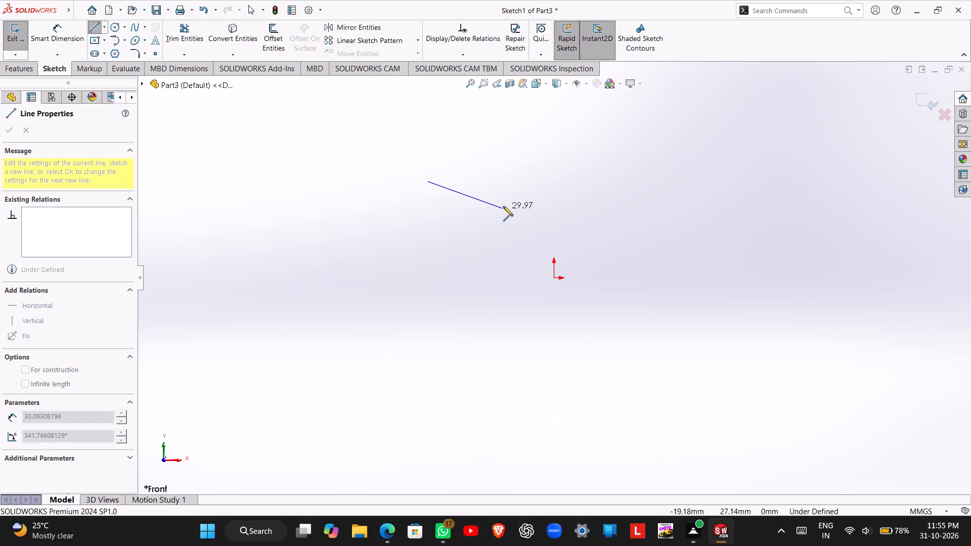
pyautogui.press('Escape')
# Sketch an open U-shape: a horizontal line about 39 mm long through the origin, with vertical lines about 36 mm tall up from both ends.
pyautogui.click(96, 25)
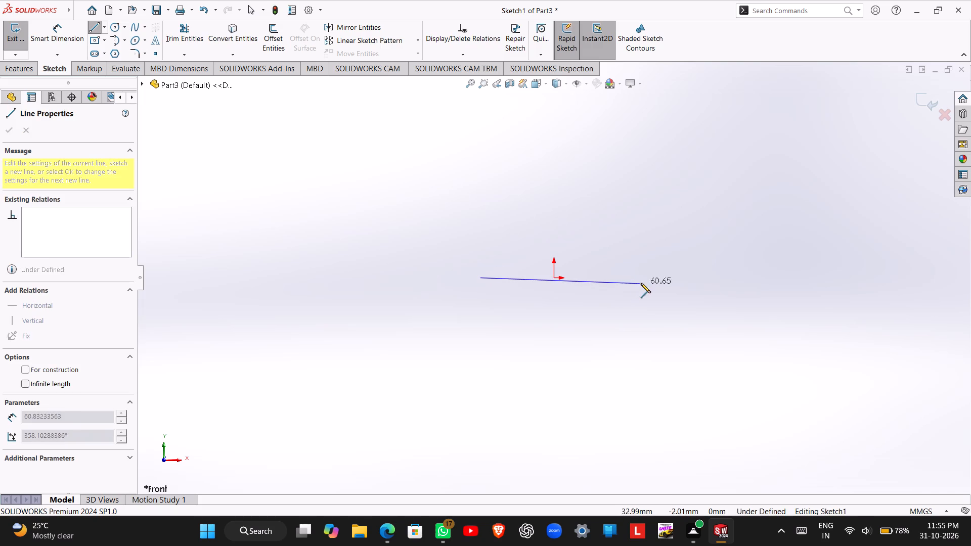
pyautogui.click(584, 279)
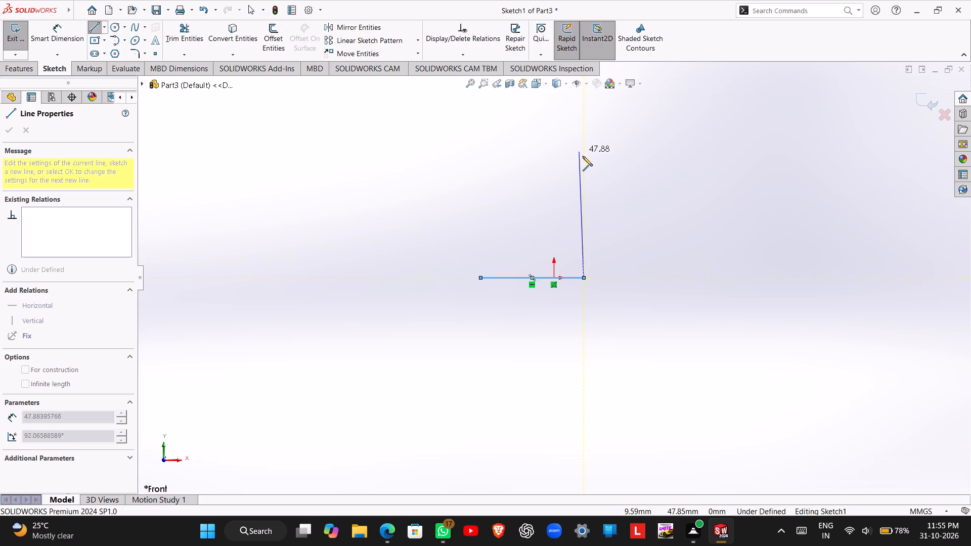
pyautogui.click(583, 184)
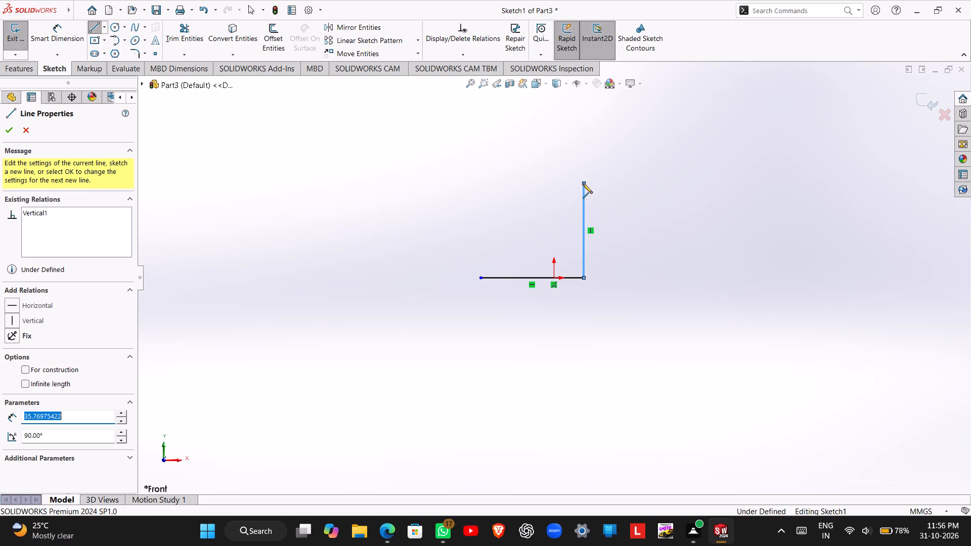
pyautogui.press('Escape')
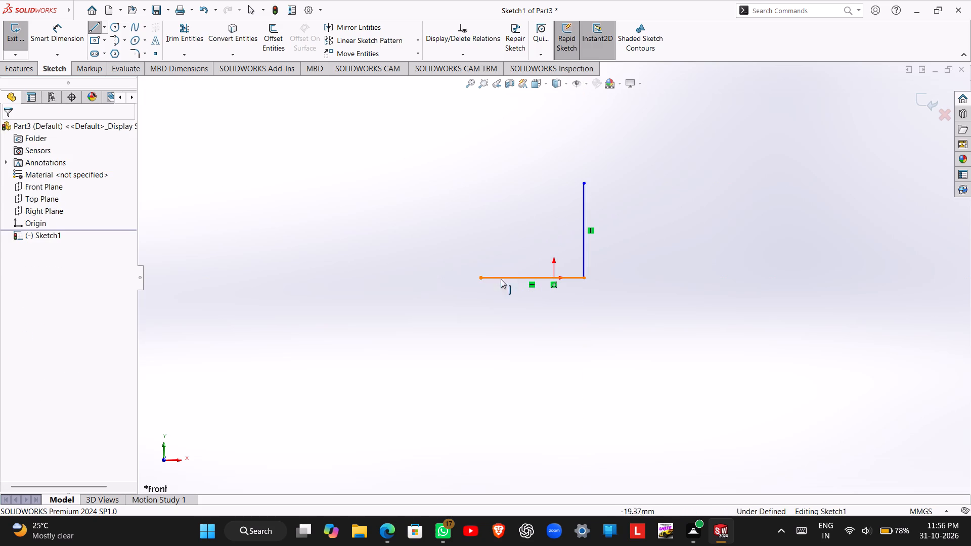
pyautogui.click(481, 276)
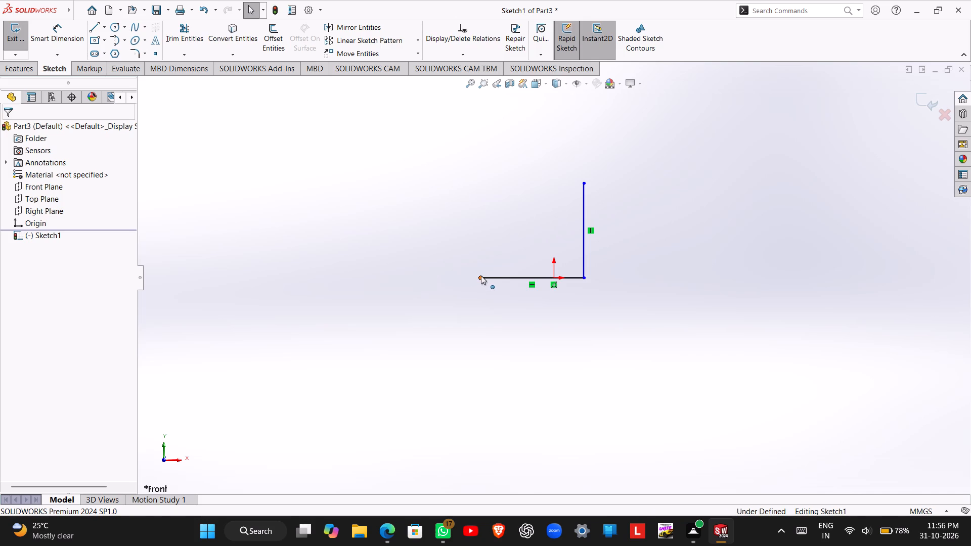
pyautogui.press('Escape')
pyautogui.press('Escape')
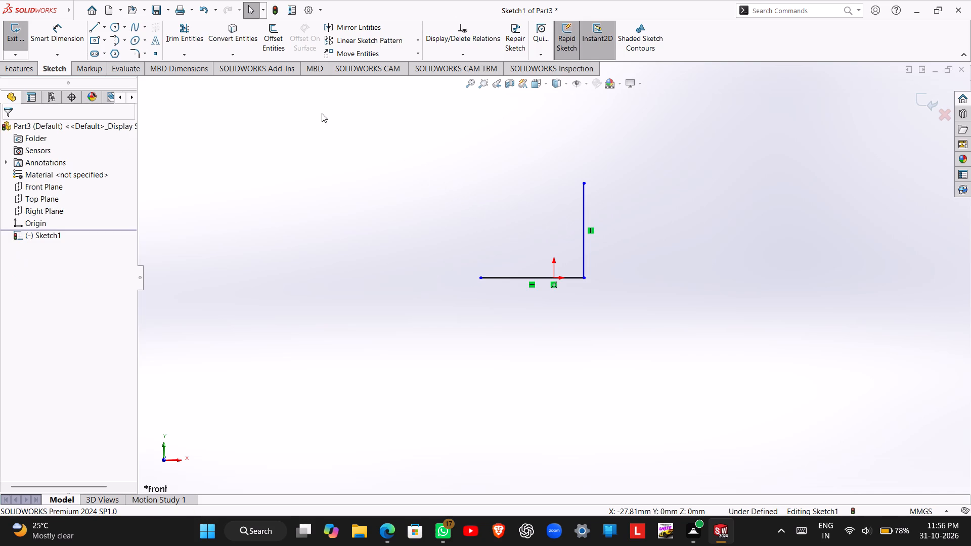
pyautogui.click(89, 27)
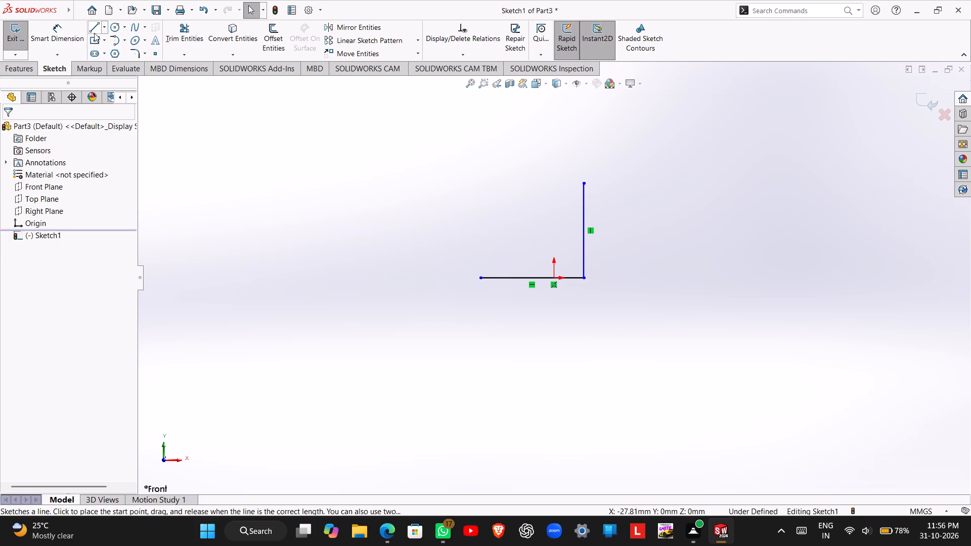
pyautogui.click(481, 279)
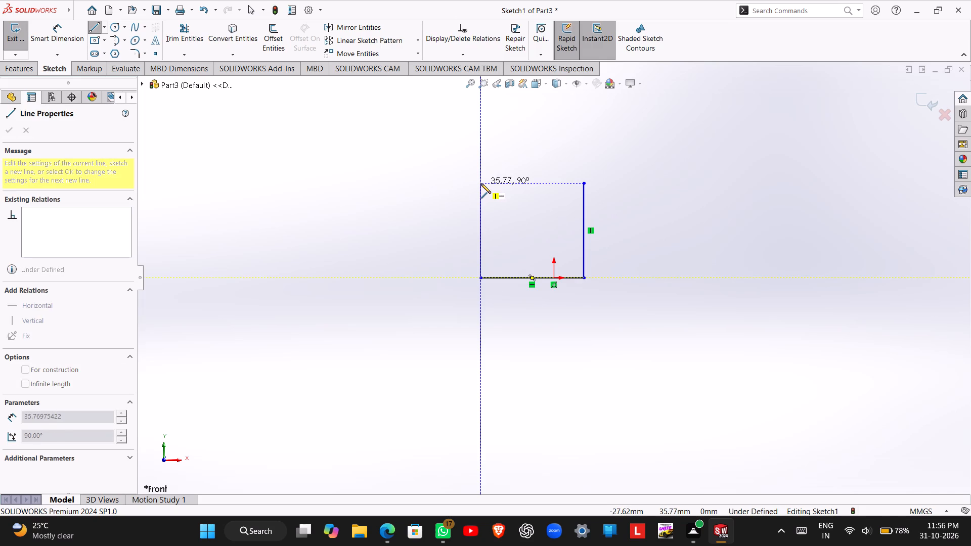
pyautogui.click(481, 184)
pyautogui.press('Escape')
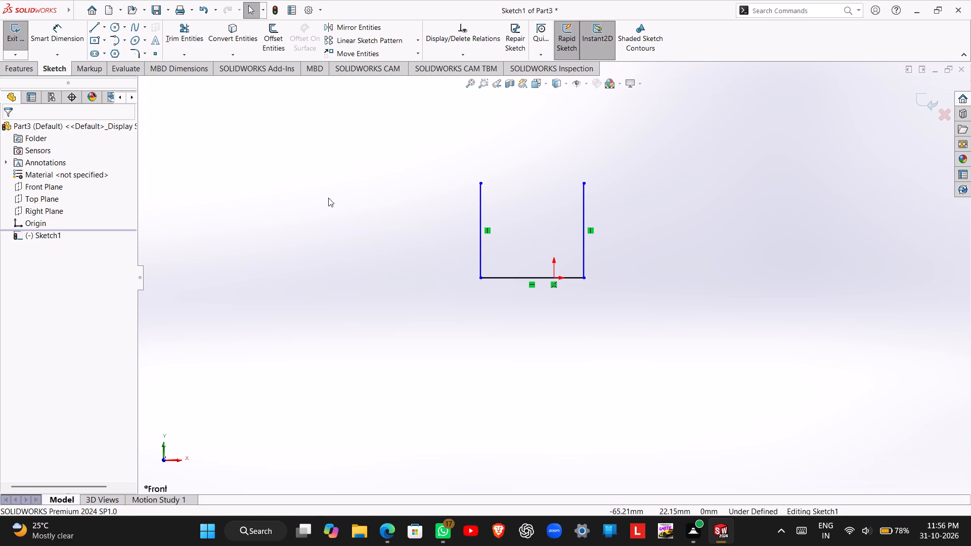
# Close the profile's top with three consecutive horizontal line segments about 11, 13 and 15 mm long, from the left corner to the right.
pyautogui.click(95, 26)
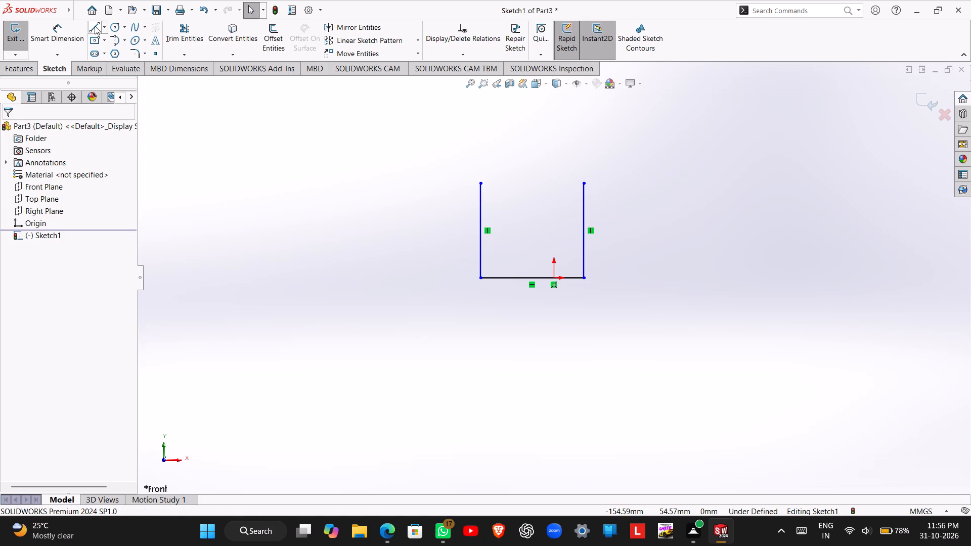
pyautogui.click(479, 183)
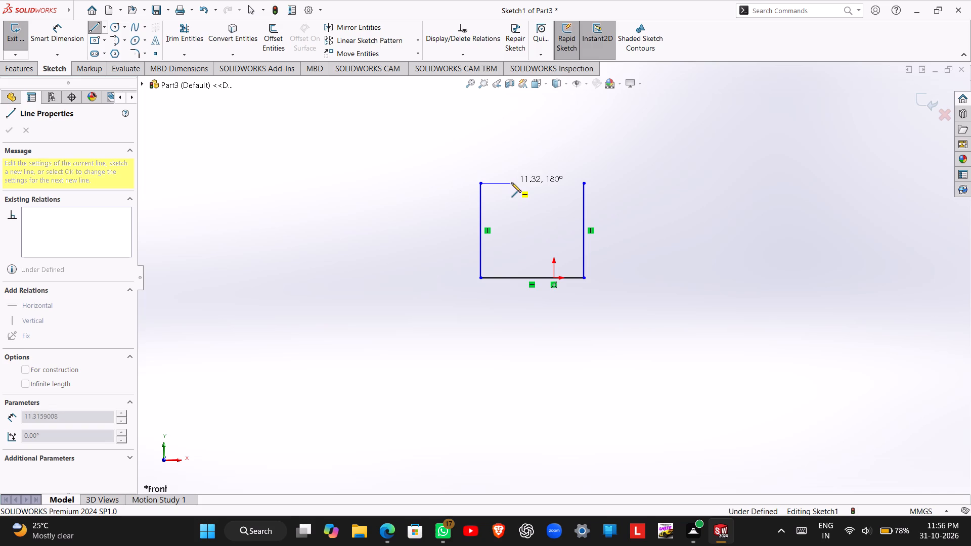
pyautogui.click(511, 183)
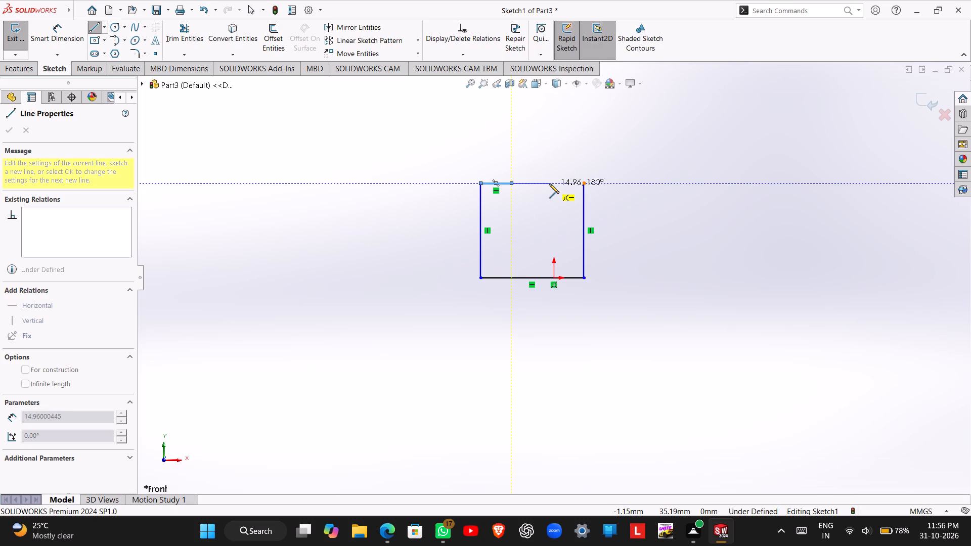
pyautogui.click(545, 184)
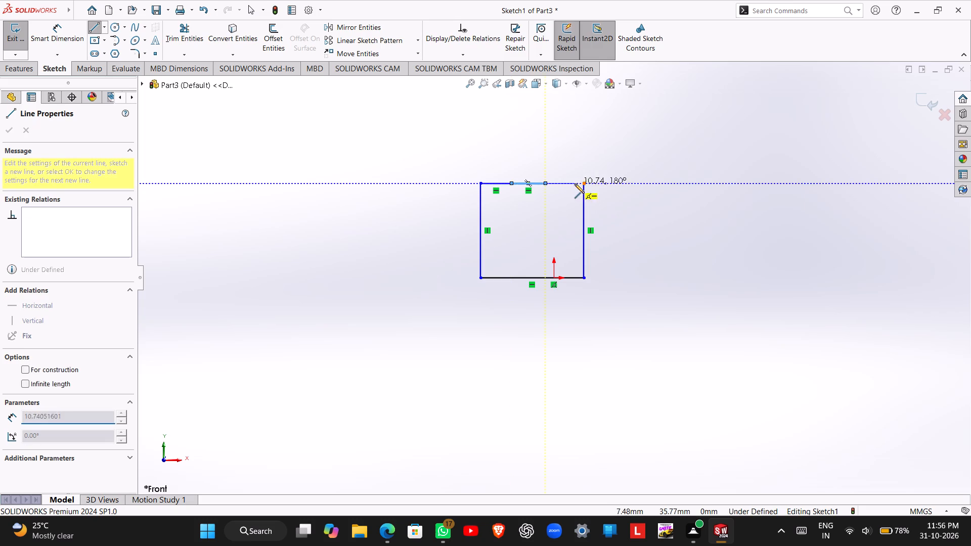
pyautogui.click(583, 185)
pyautogui.press('Escape')
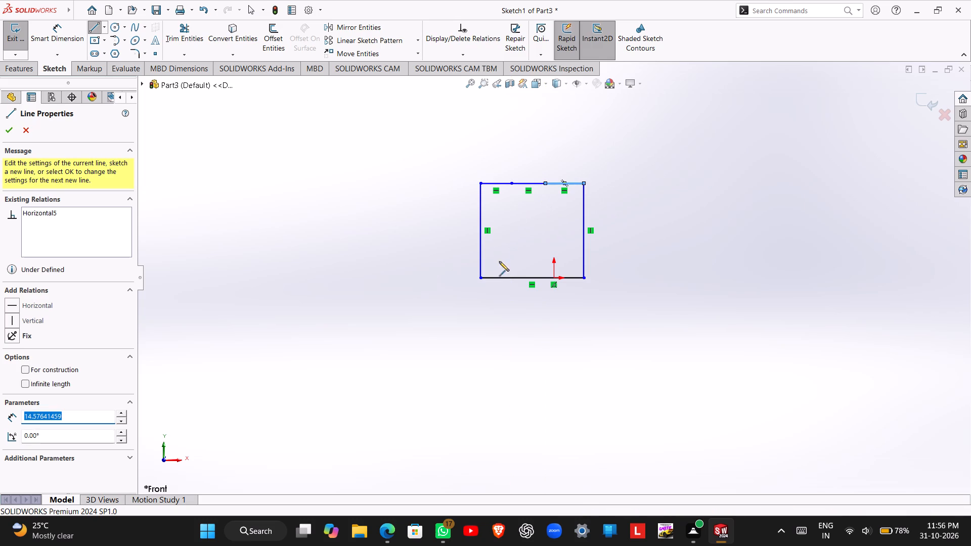
# Dimension the profile's left vertical line and its bottom line at 35 mm each.
pyautogui.moveTo(393, 294); pyautogui.dragTo(400, 245, button='right')
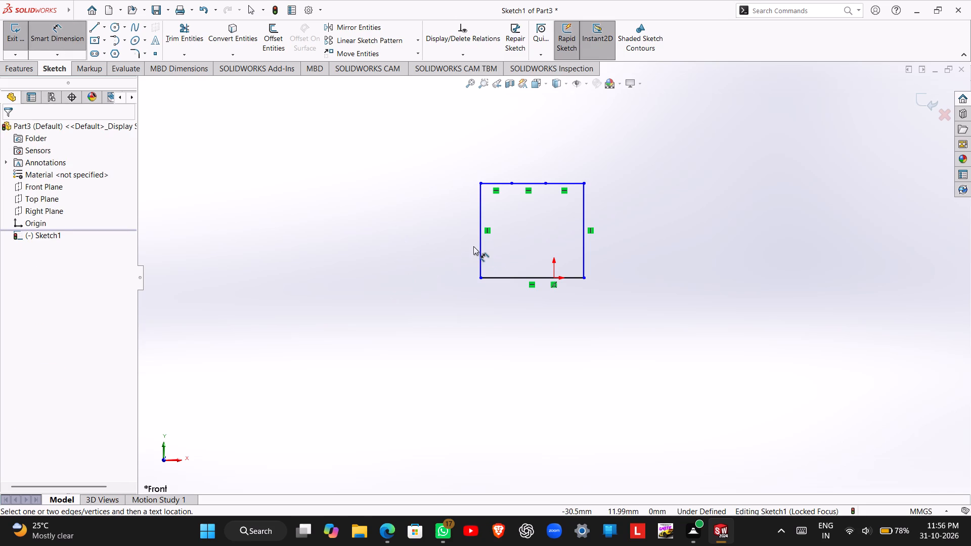
pyautogui.click(482, 252)
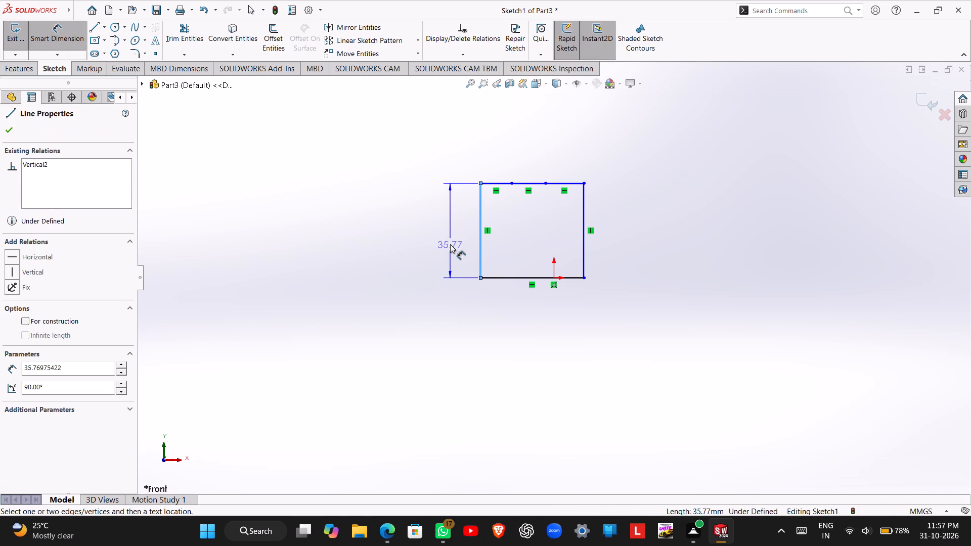
pyautogui.click(450, 244)
pyautogui.write('35')
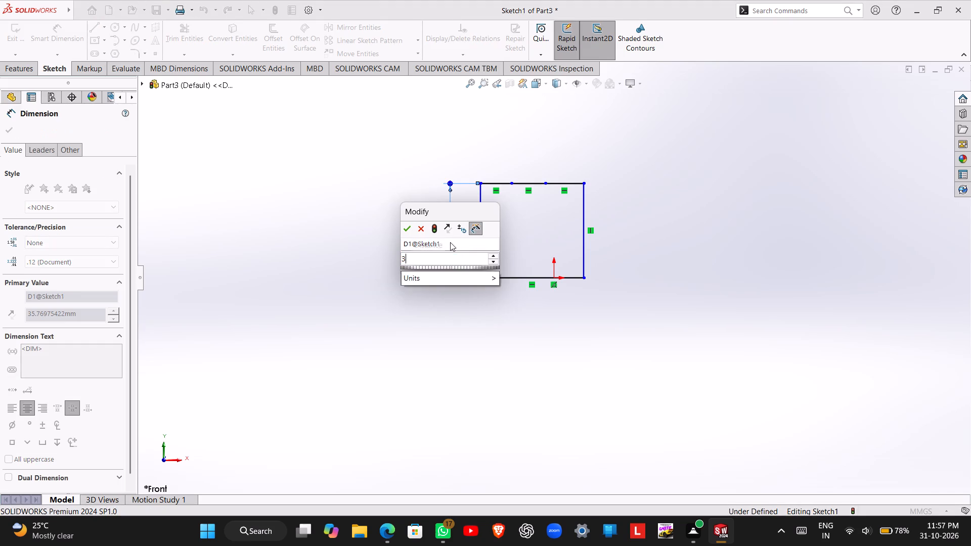
pyautogui.press('Return')
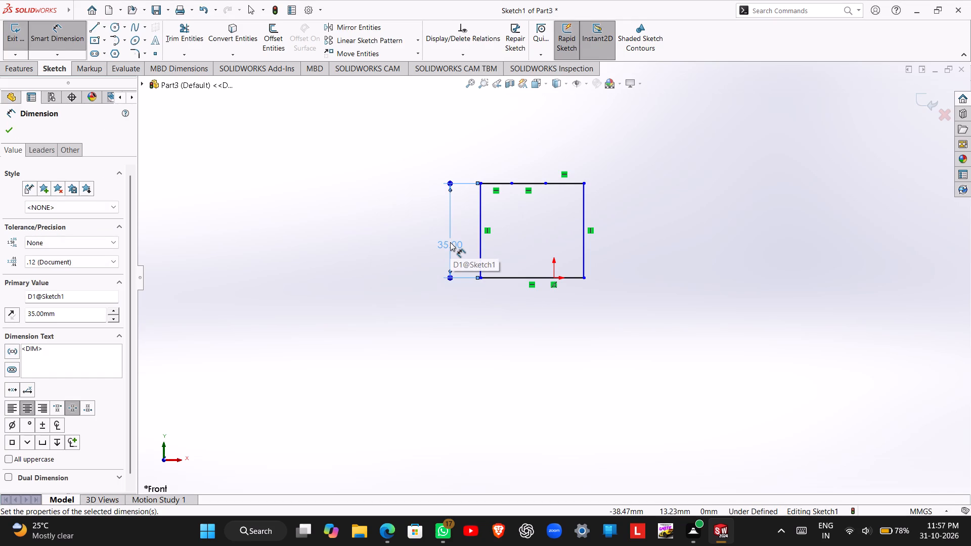
pyautogui.click(511, 277)
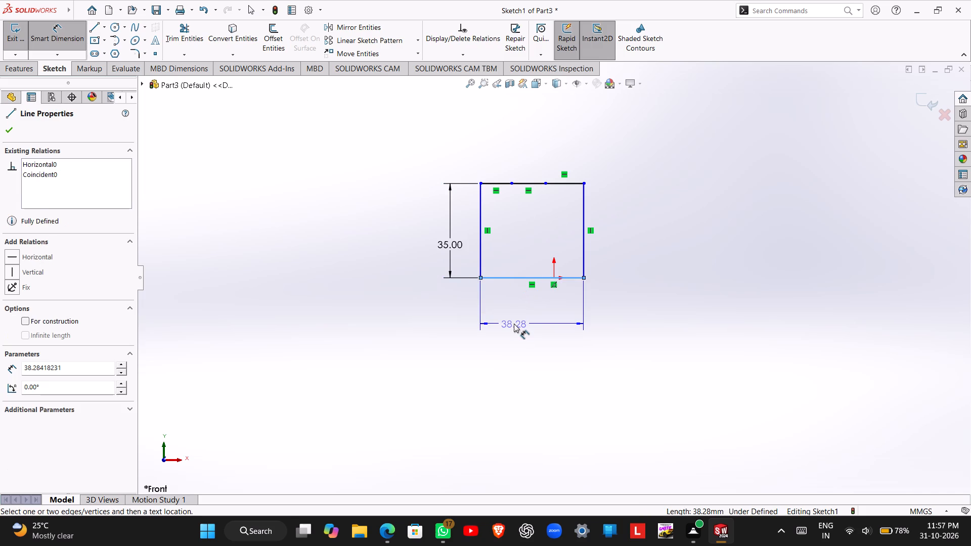
pyautogui.click(514, 324)
pyautogui.write('35')
pyautogui.press('Return')
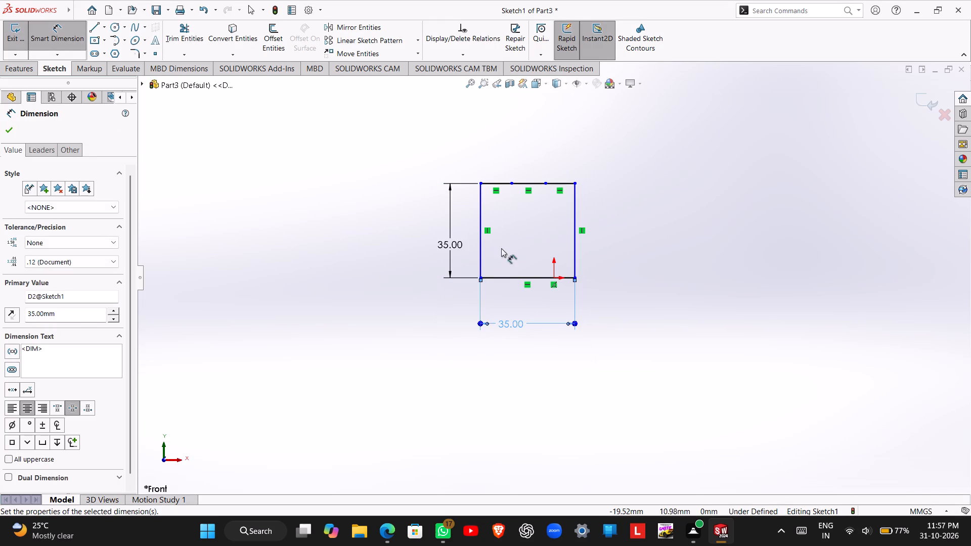
pyautogui.click(573, 211)
pyautogui.press('Escape')
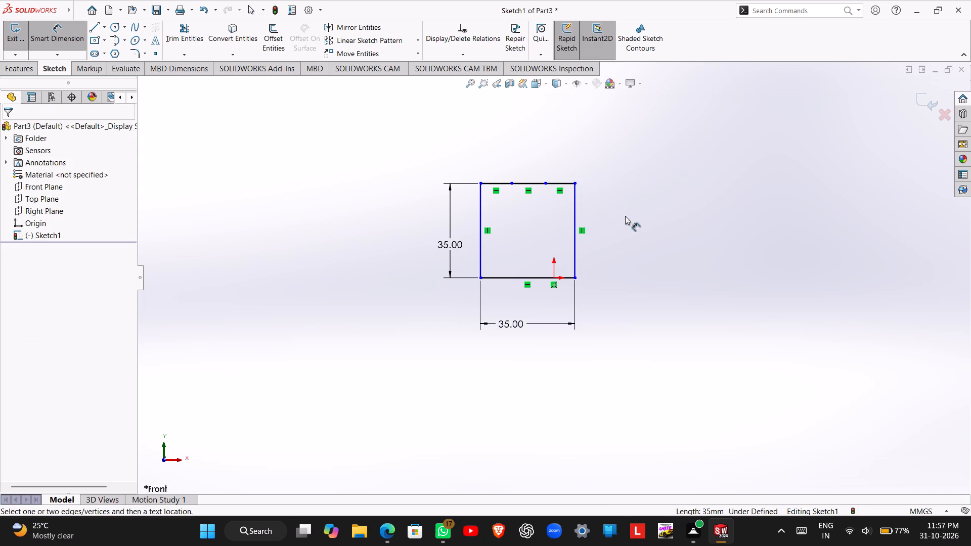
# Dimension the top edge's middle segment at 13 mm and its left segment at 11 mm.
pyautogui.click(516, 181)
pyautogui.click(536, 153)
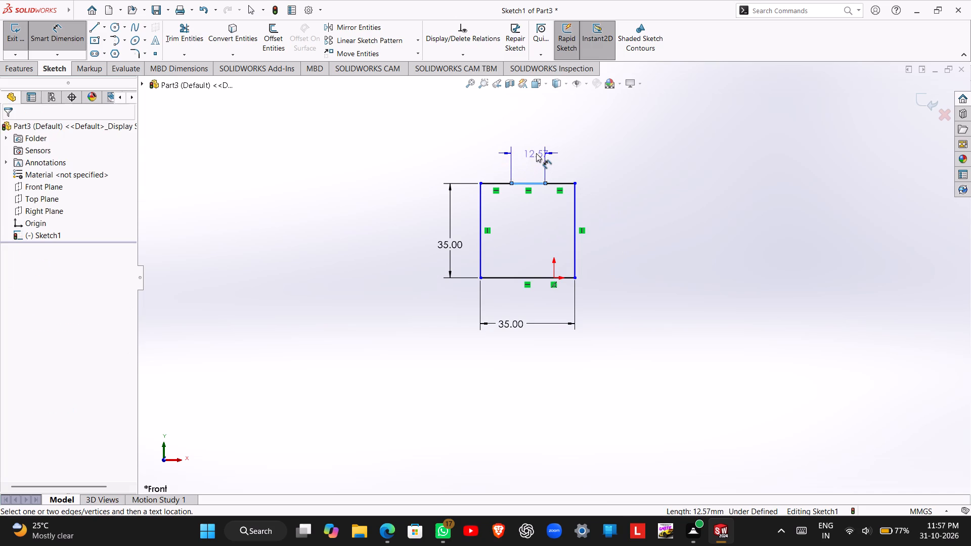
pyautogui.write('13')
pyautogui.press('Return')
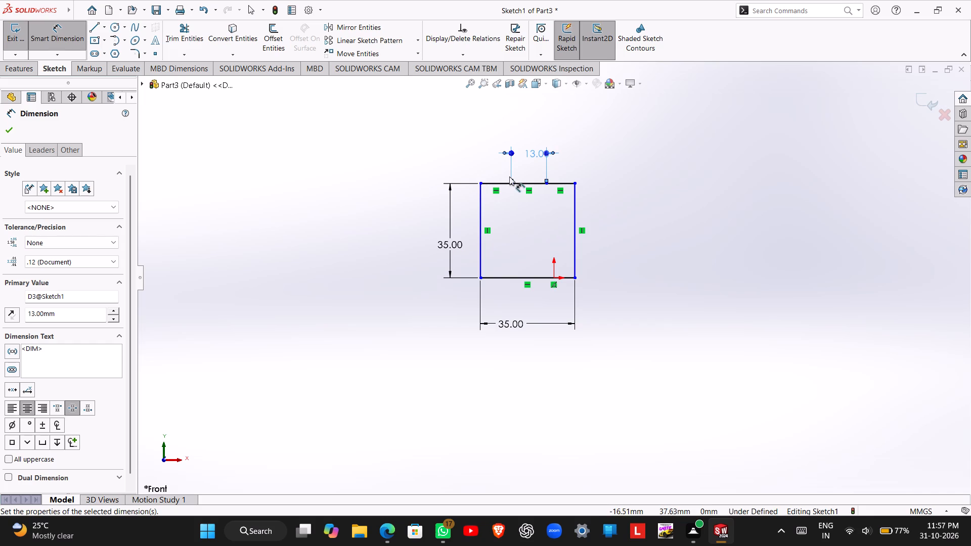
pyautogui.click(493, 181)
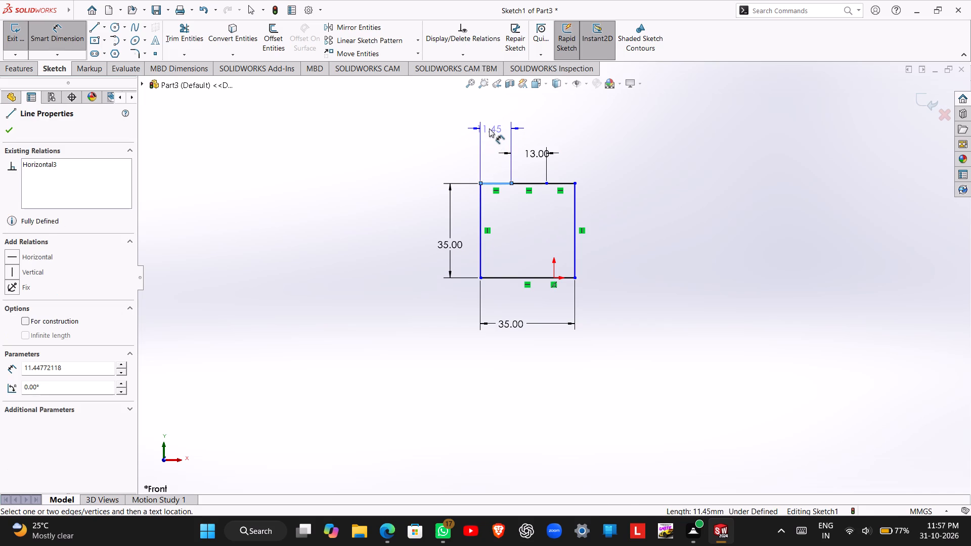
pyautogui.click(489, 128)
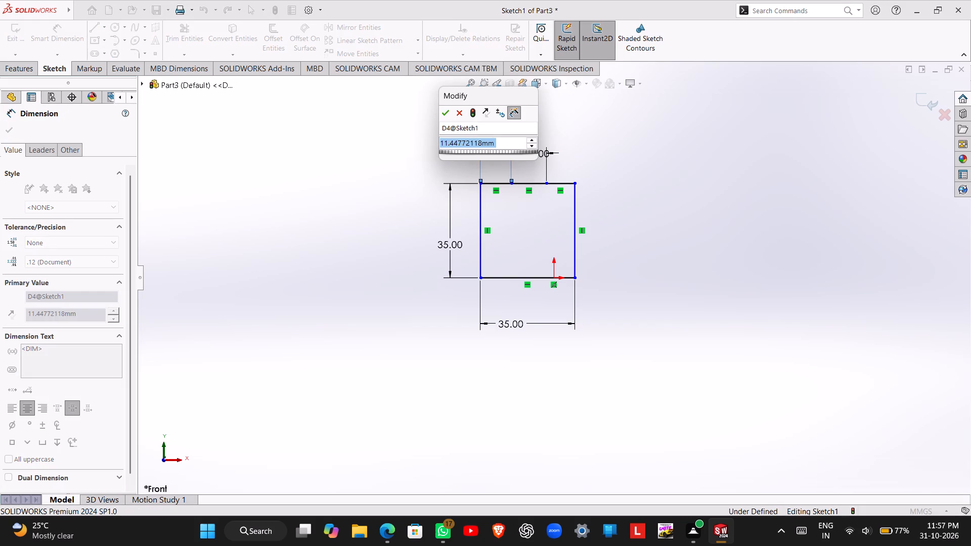
pyautogui.write('11')
pyautogui.press('Return')
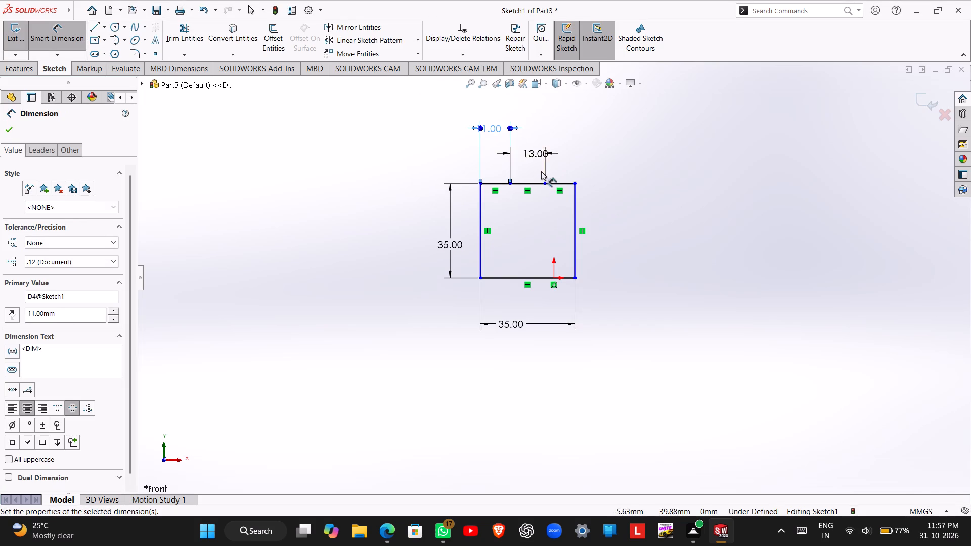
pyautogui.click(564, 181)
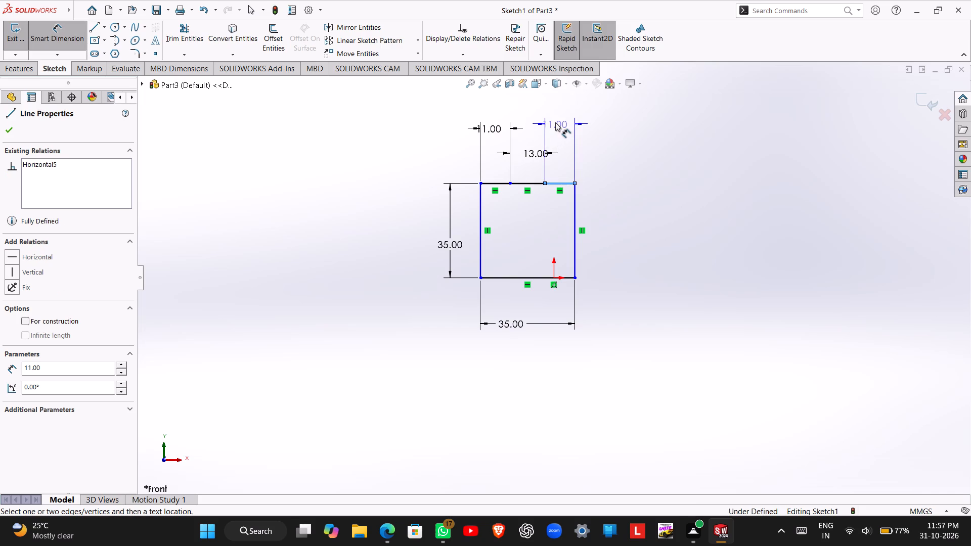
pyautogui.press('Escape')
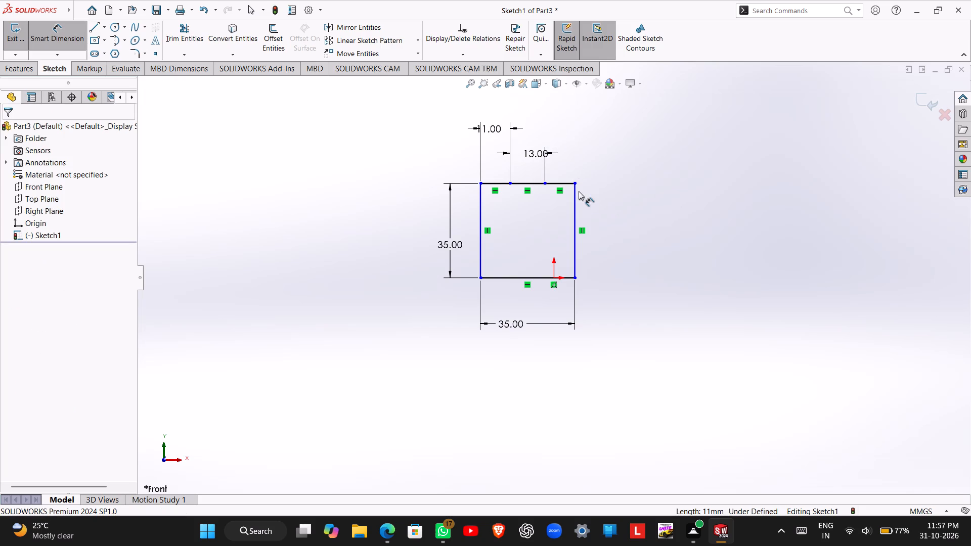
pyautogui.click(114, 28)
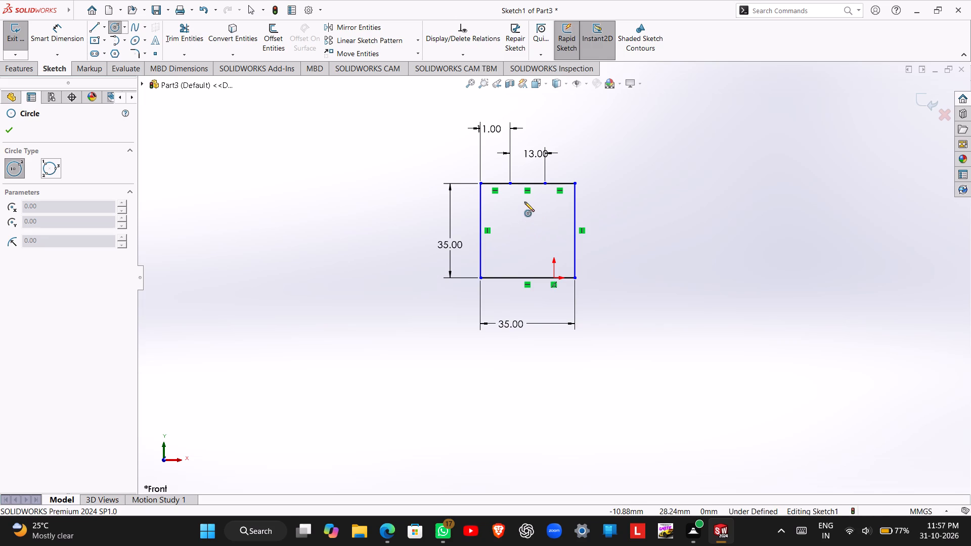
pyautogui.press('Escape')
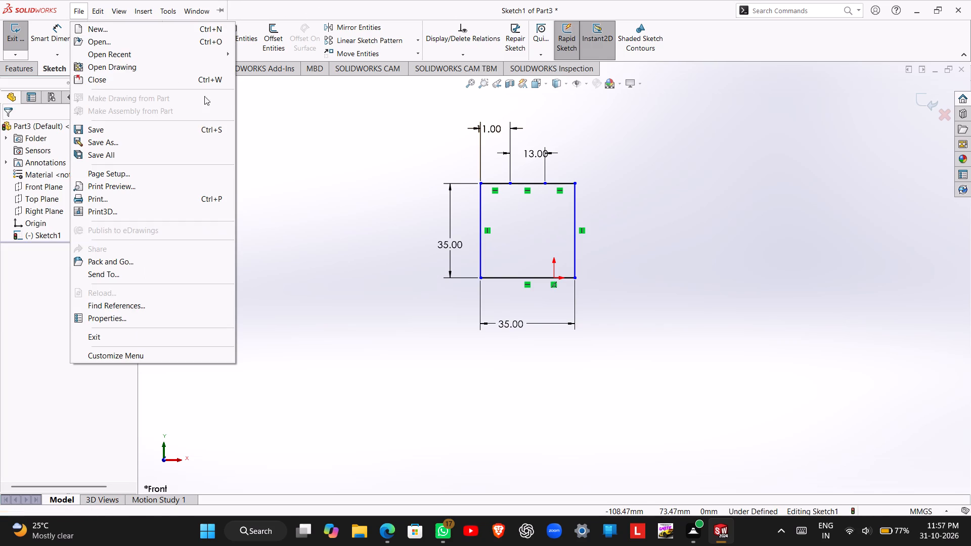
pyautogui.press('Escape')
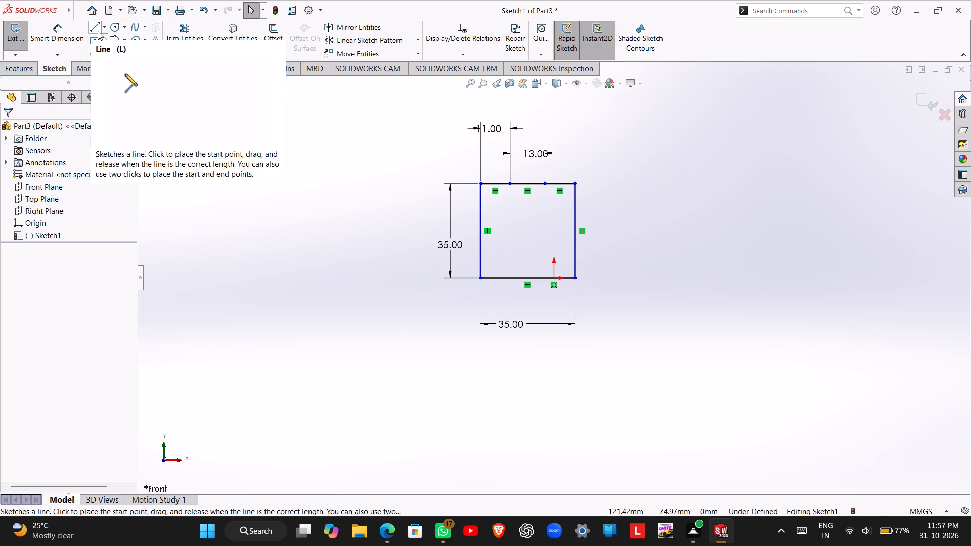
# Sketch a vertical line about 12.2 mm long down from the middle of the top edge's 13 mm segment.
pyautogui.click(98, 31)
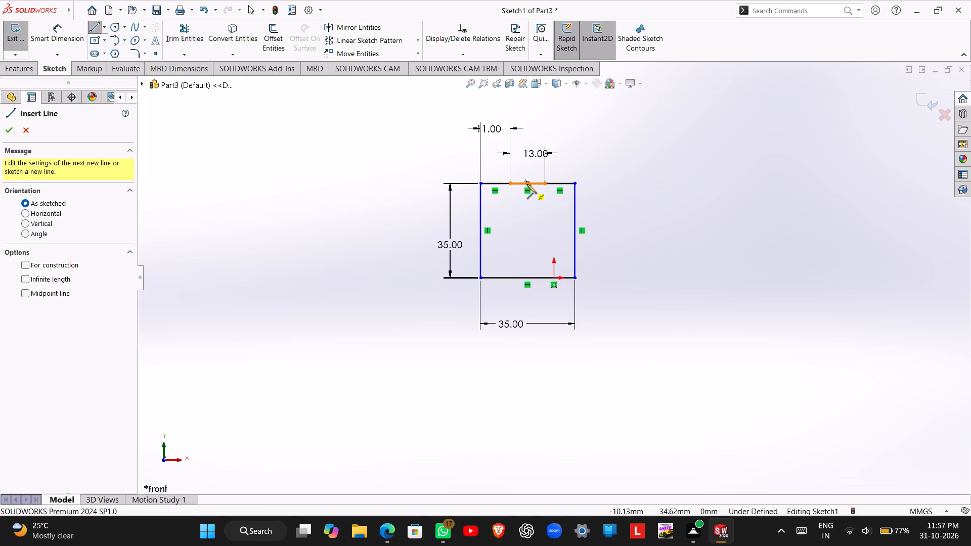
pyautogui.click(527, 184)
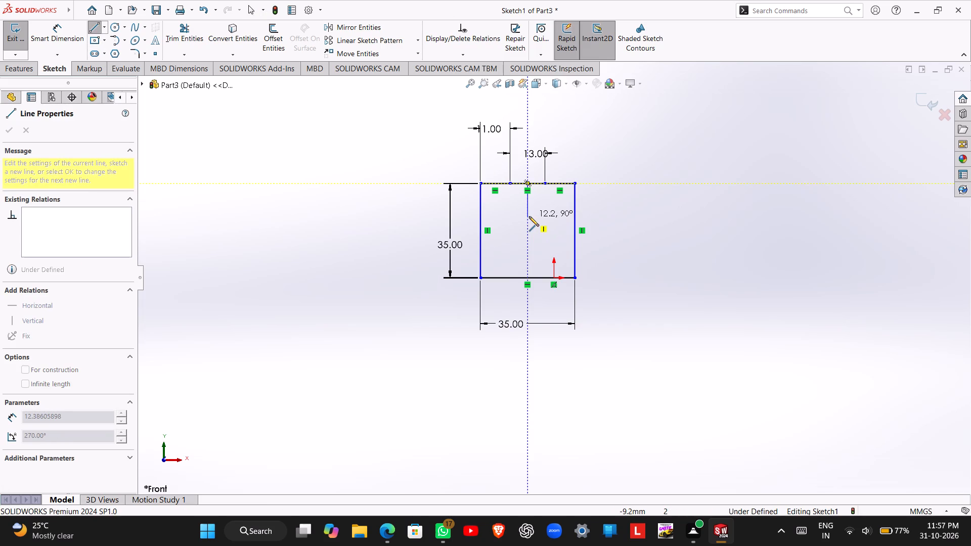
pyautogui.click(529, 216)
pyautogui.press('Escape')
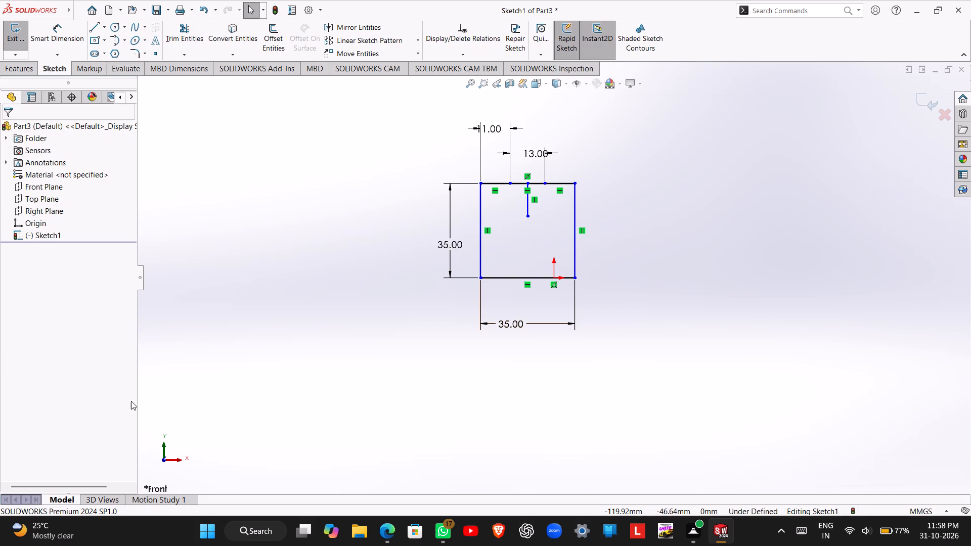
# Dimension the short vertical line inside the profile at 12 mm.
pyautogui.moveTo(291, 422); pyautogui.dragTo(301, 339, button='right')
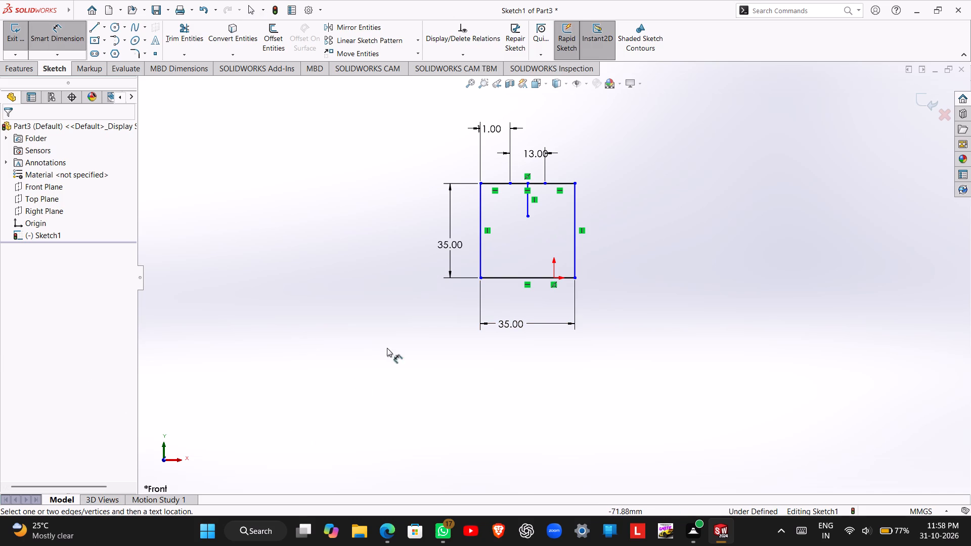
pyautogui.click(529, 201)
pyautogui.click(399, 217)
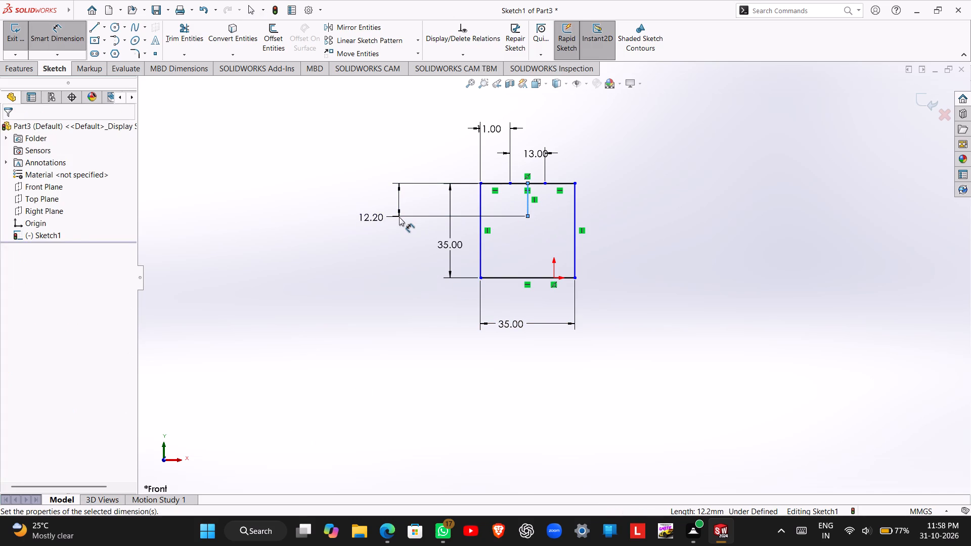
pyautogui.write('12')
pyautogui.press('Return')
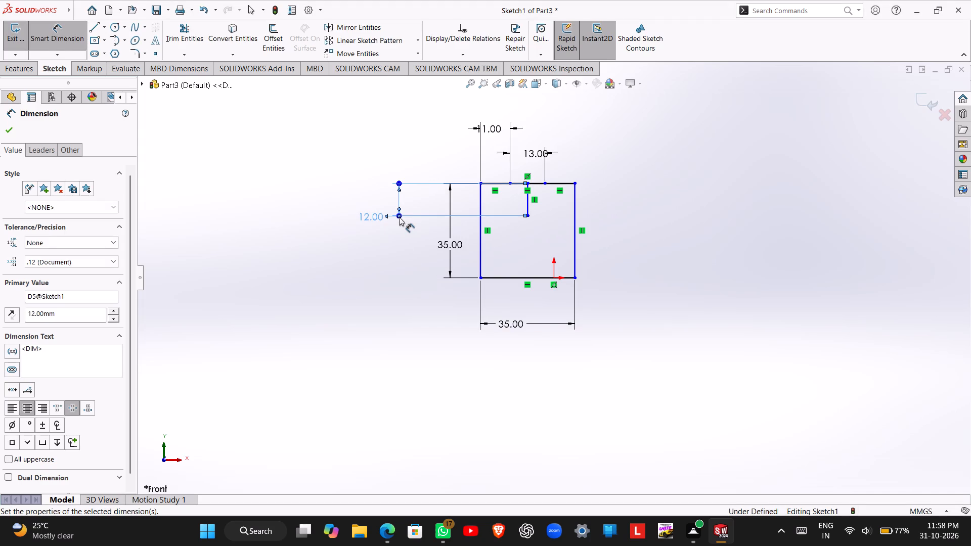
pyautogui.press('`')
pyautogui.press('Escape')
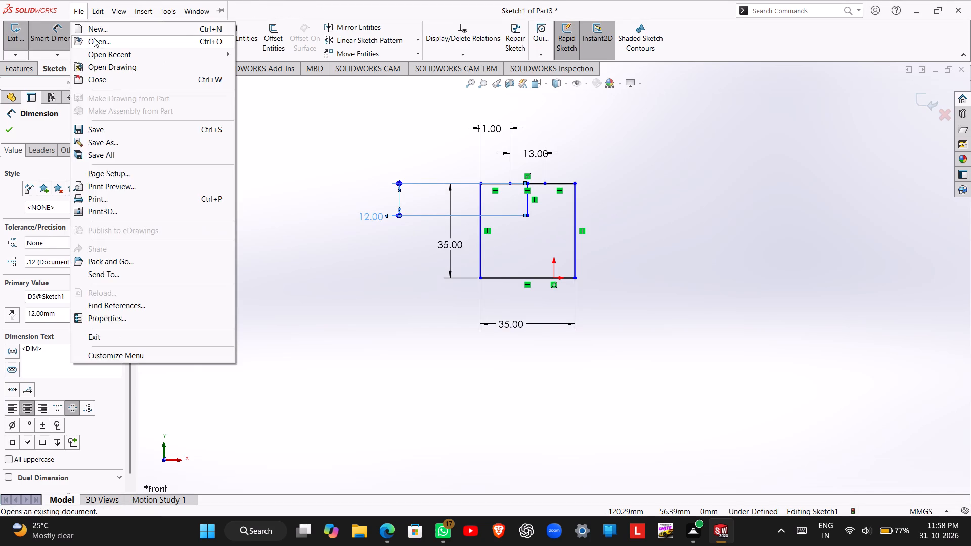
pyautogui.press('Escape')
# Sketch a circle of about 6.5 mm radius centred on the lower end of the short vertical line.
pyautogui.click(113, 26)
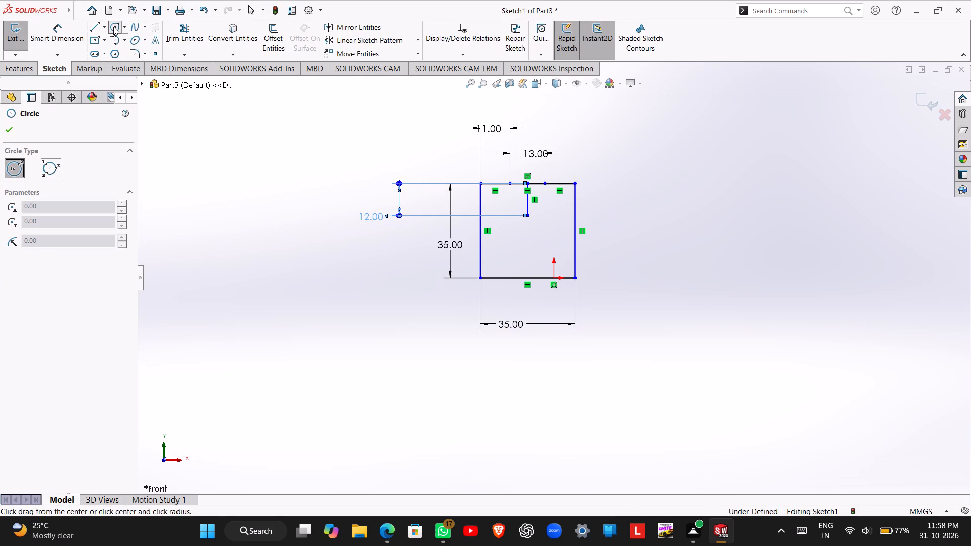
pyautogui.click(528, 216)
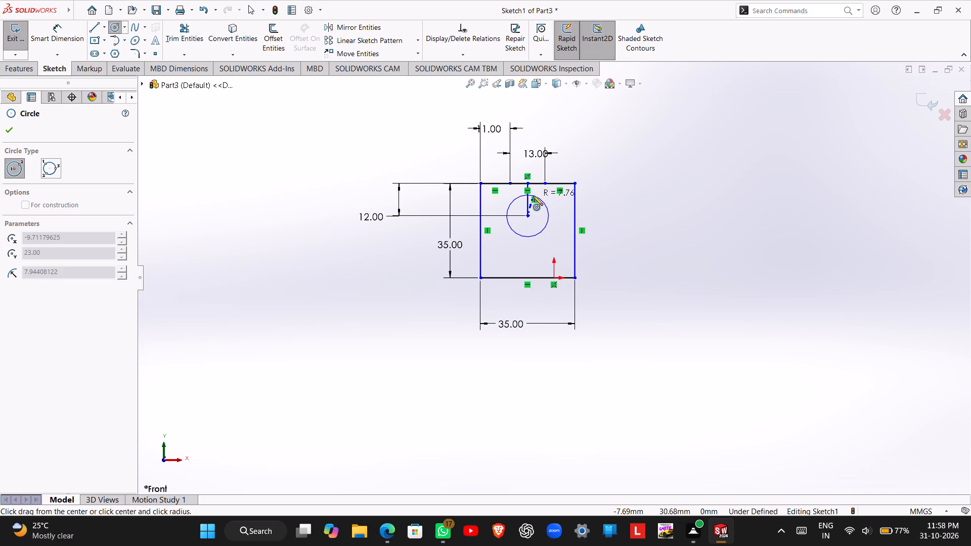
pyautogui.click(533, 199)
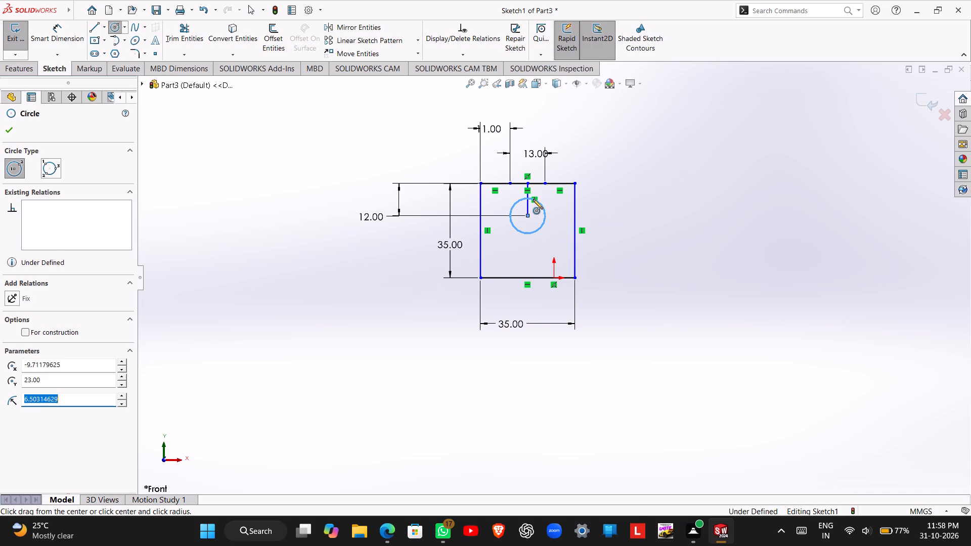
pyautogui.press('Escape')
# Dimension the circle's diameter at 13 mm.
pyautogui.moveTo(695, 237); pyautogui.dragTo(685, 167, button='right')
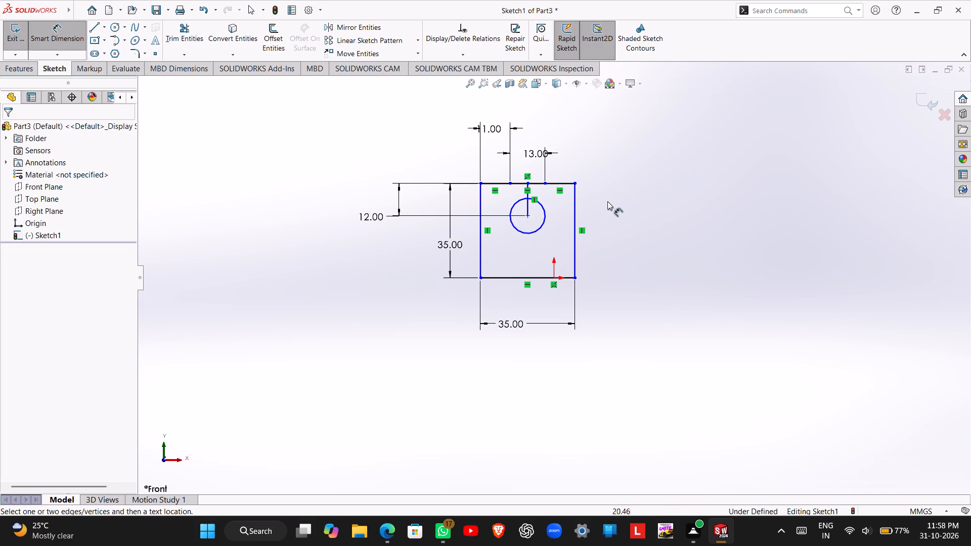
pyautogui.click(542, 216)
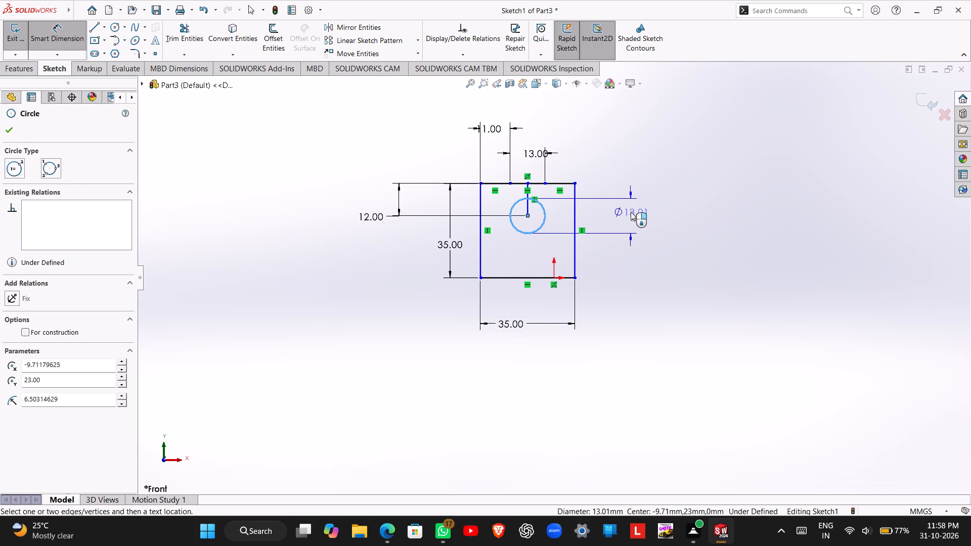
pyautogui.click(631, 212)
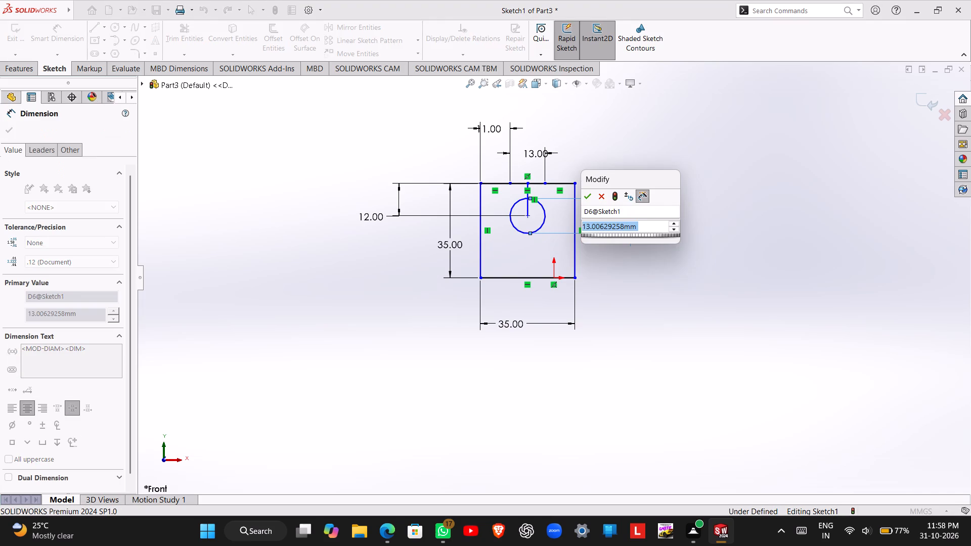
pyautogui.write('13')
pyautogui.press('Return')
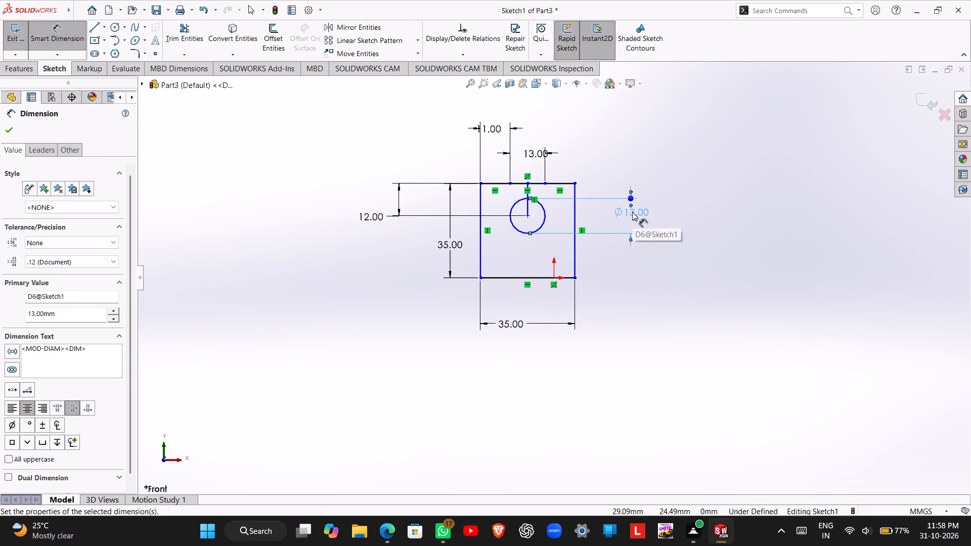
pyautogui.press('Escape')
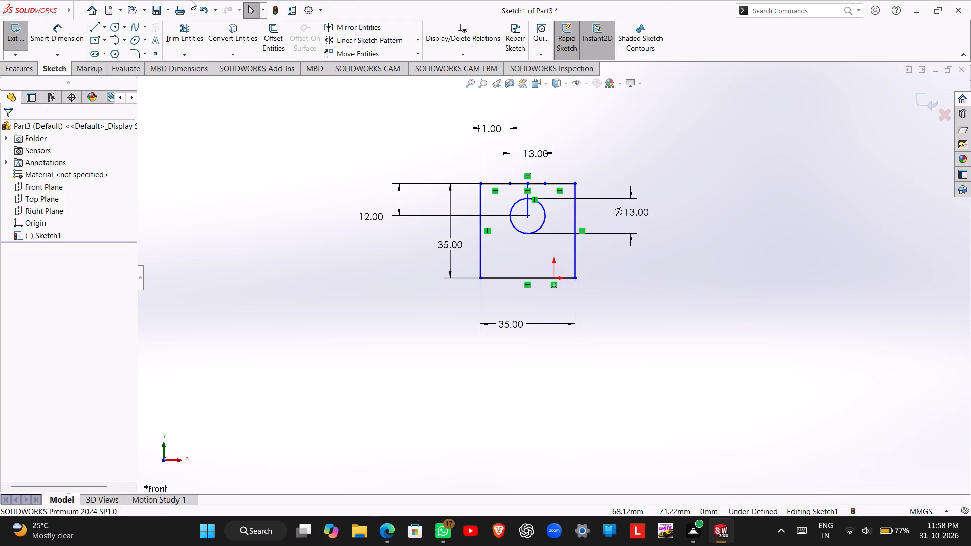
# Sketch connected lines from the middle segment's left end: 12 mm down, 13 mm across the circle, and 12 mm up to its right end.
pyautogui.click(96, 29)
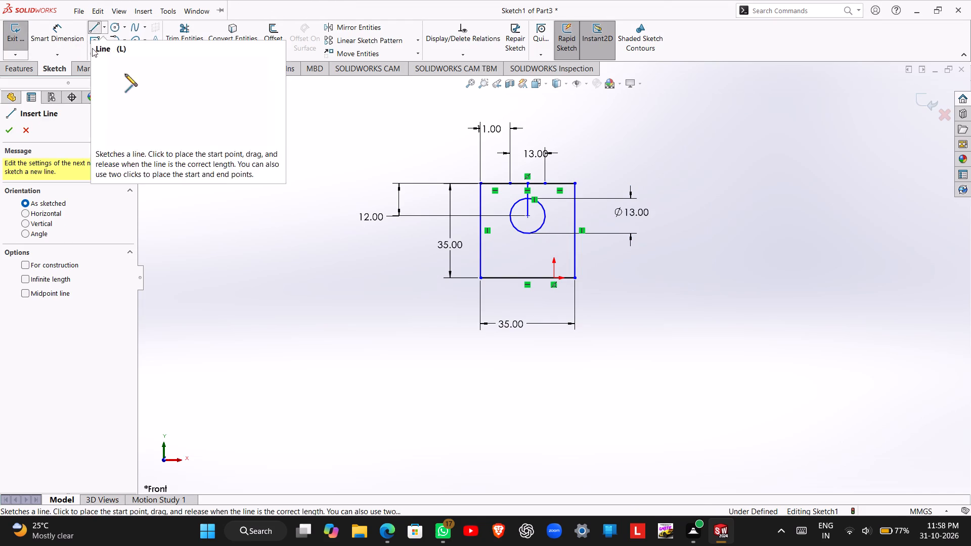
pyautogui.click(509, 183)
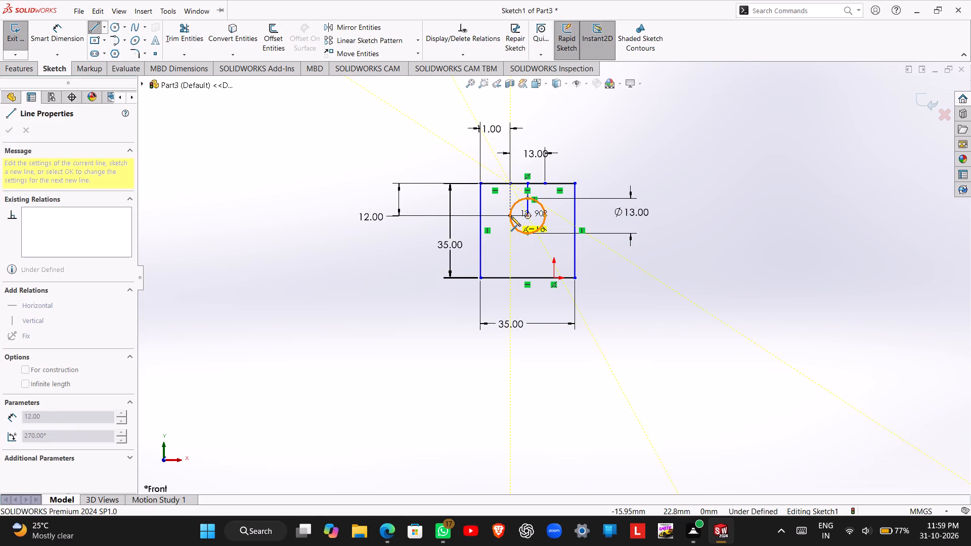
pyautogui.click(511, 216)
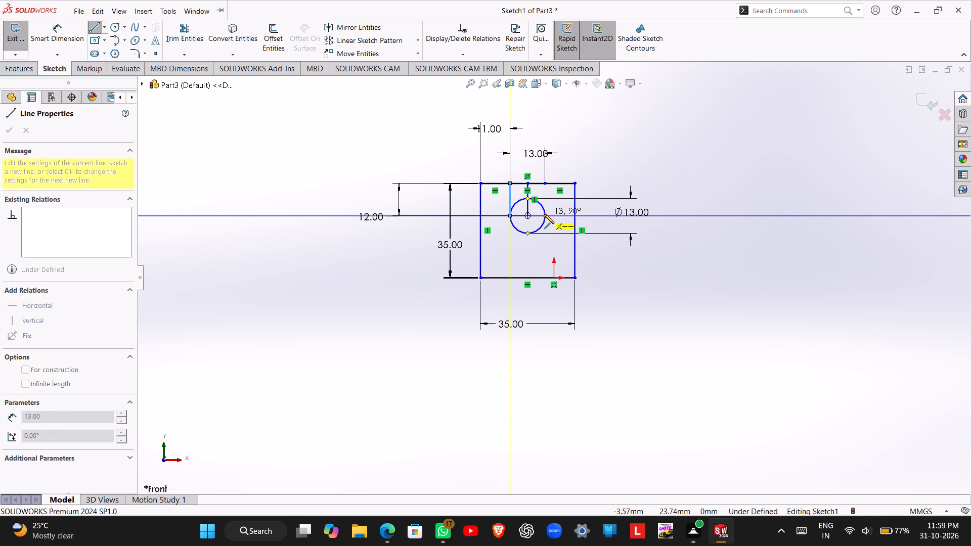
pyautogui.click(545, 214)
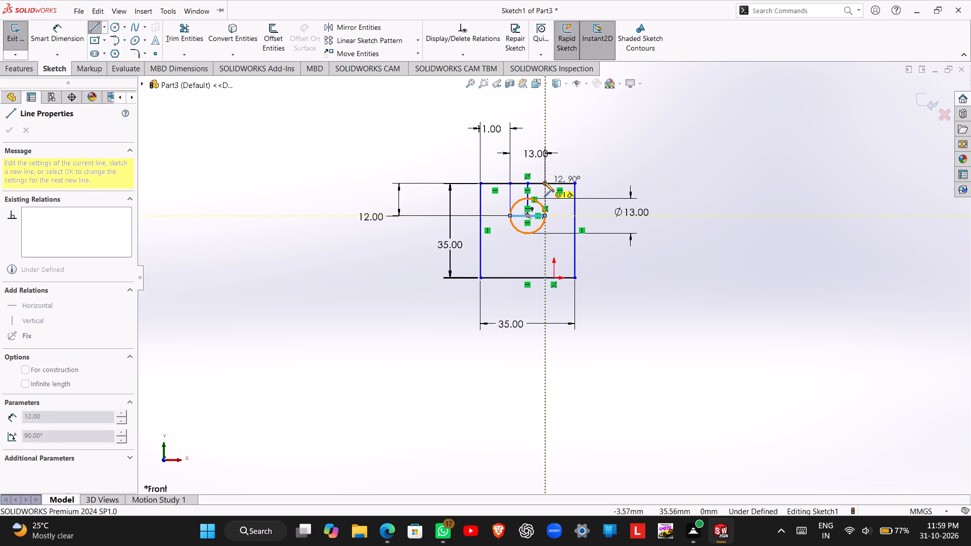
pyautogui.click(544, 182)
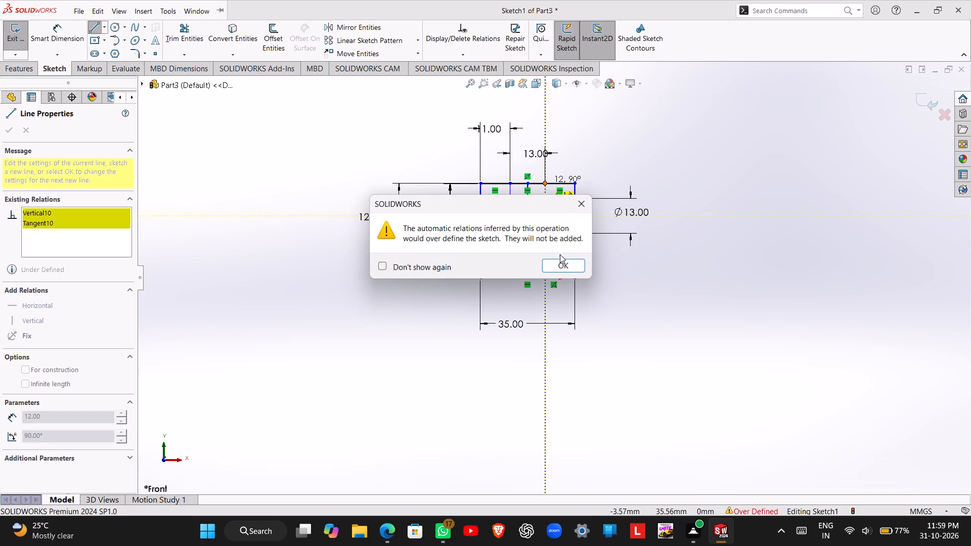
pyautogui.click(562, 264)
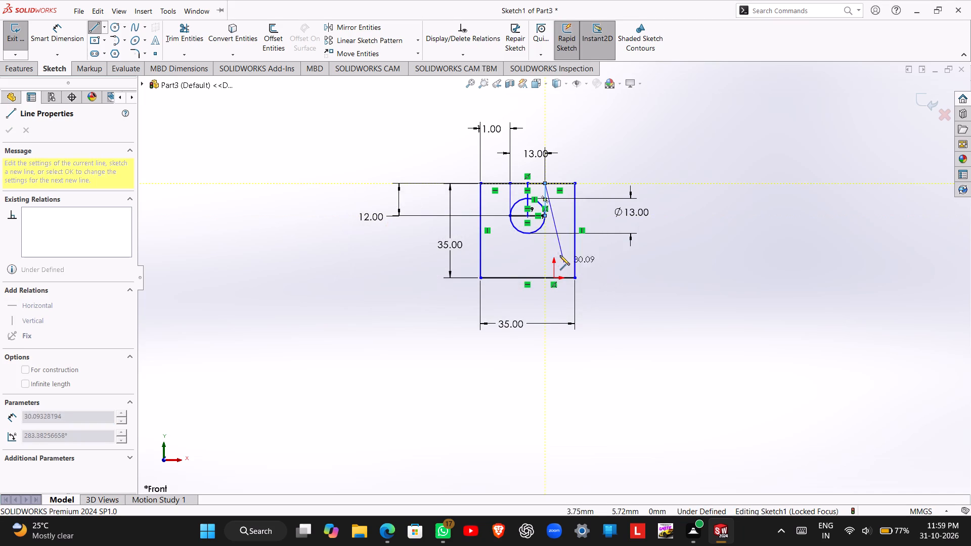
pyautogui.press('Escape')
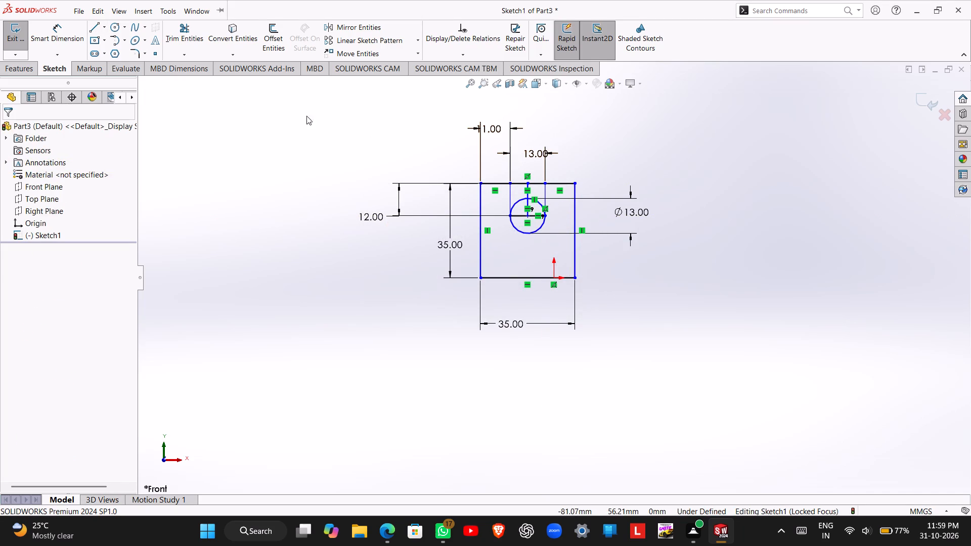
# Trim away the top edge's middle segment, the central vertical line and the circle's upper half to open the slot.
pyautogui.click(184, 44)
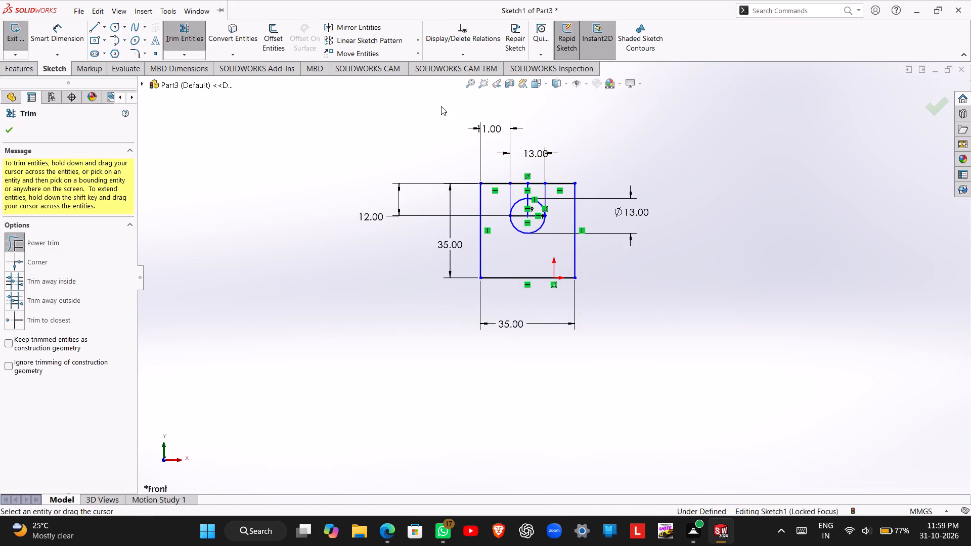
pyautogui.moveTo(529, 130); pyautogui.dragTo(529, 160)
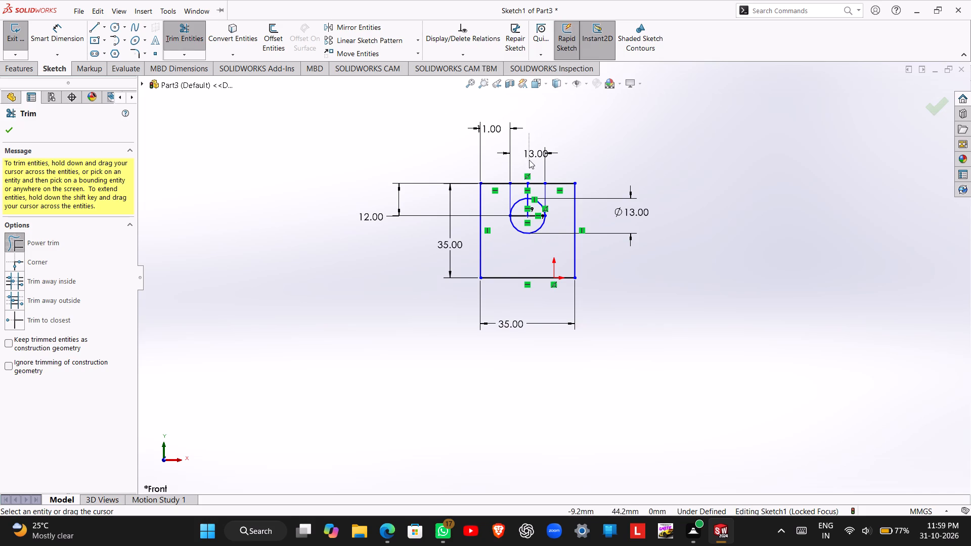
pyautogui.moveTo(529, 160); pyautogui.dragTo(529, 203)
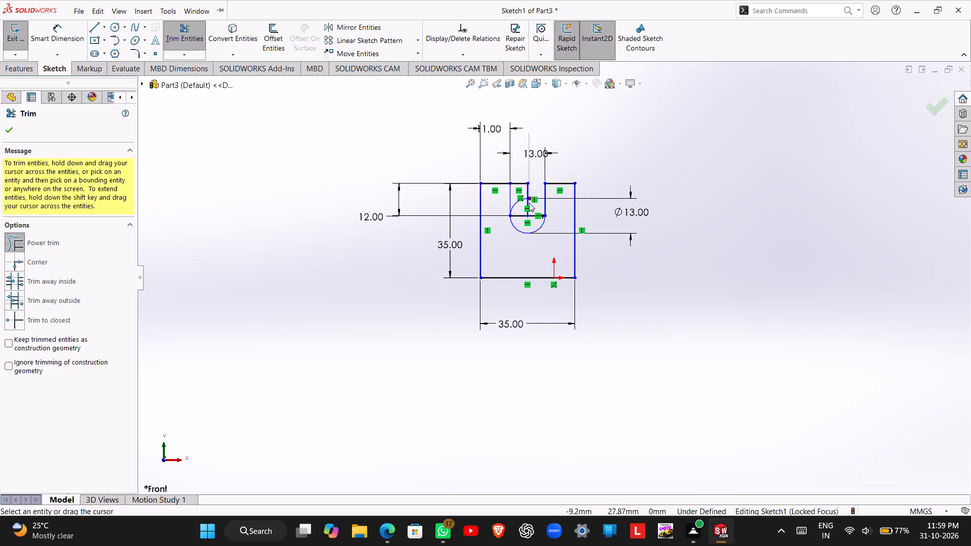
pyautogui.moveTo(529, 203); pyautogui.dragTo(527, 174)
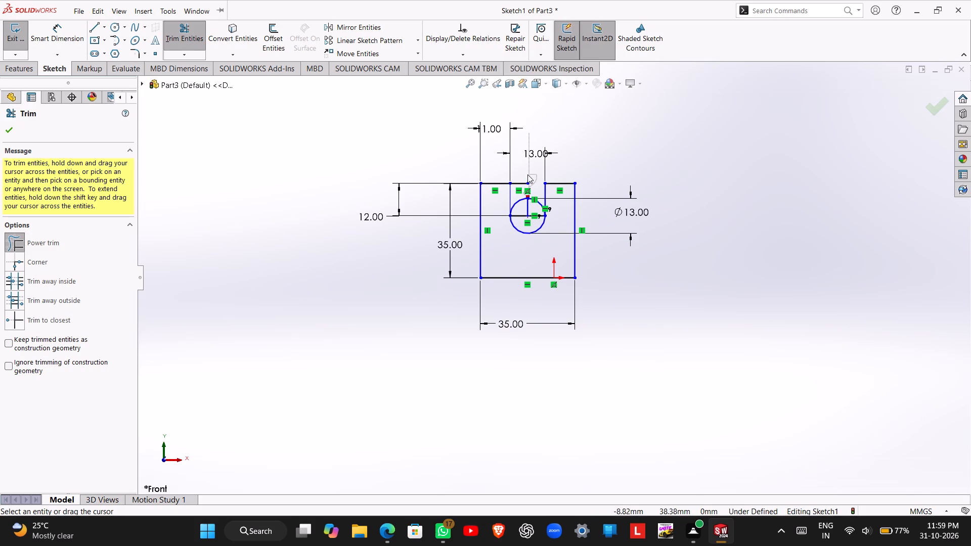
pyautogui.moveTo(527, 174); pyautogui.dragTo(543, 199)
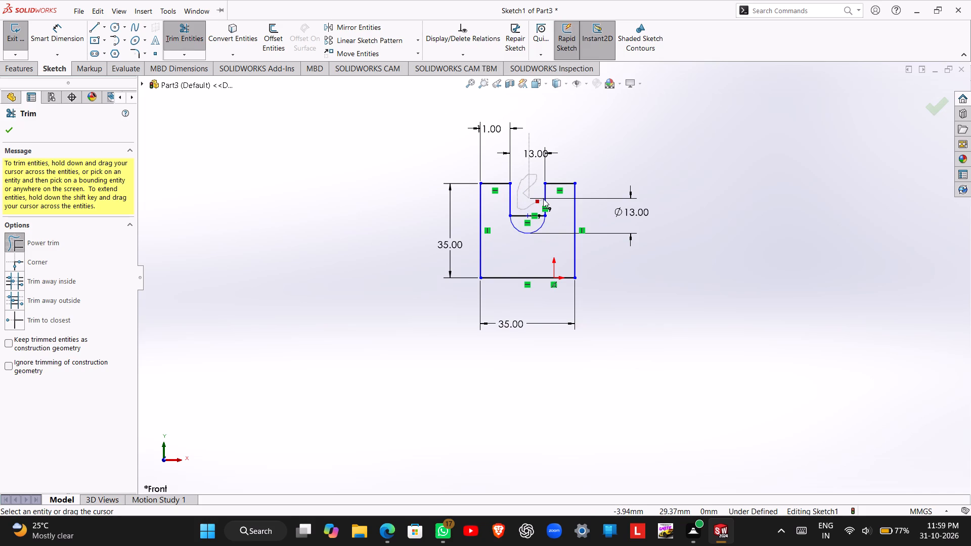
pyautogui.moveTo(543, 199); pyautogui.dragTo(533, 182)
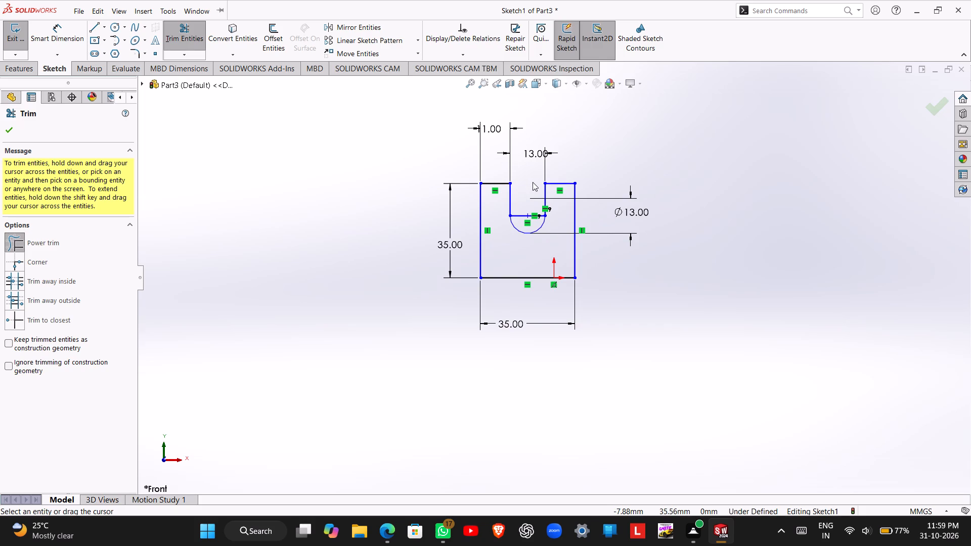
pyautogui.click(16, 130)
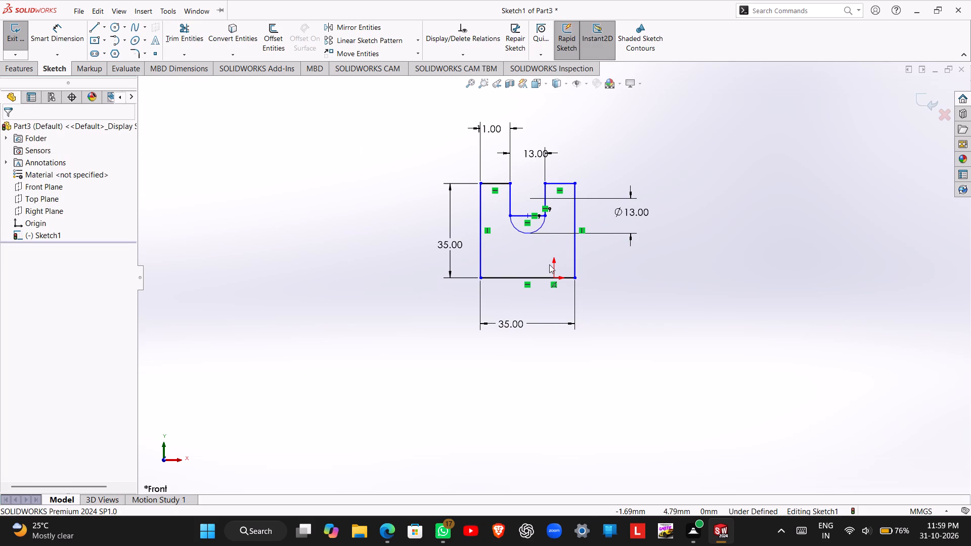
# Delete the horizontal line across the slot between the ends of the bottom arc.
pyautogui.click(519, 215)
pyautogui.press('Delete')
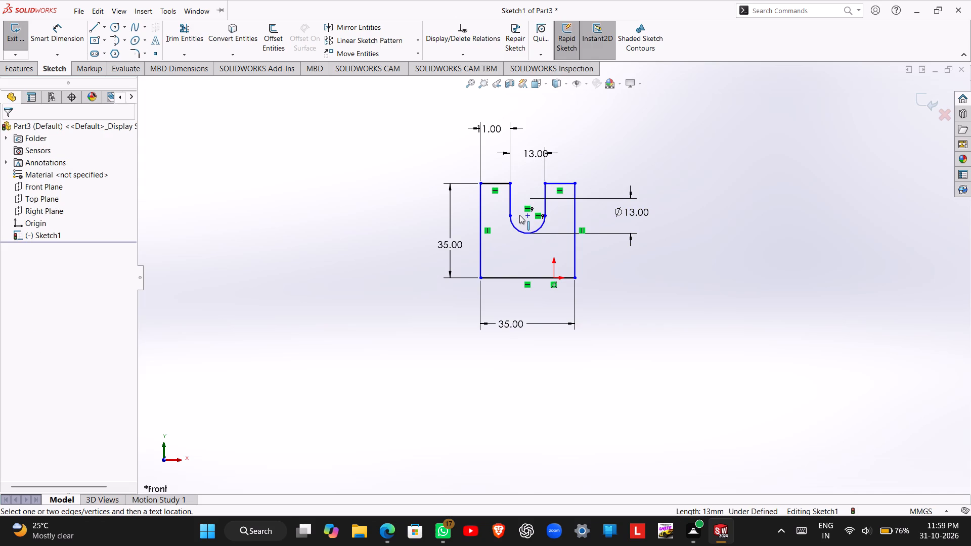
pyautogui.press('Escape')
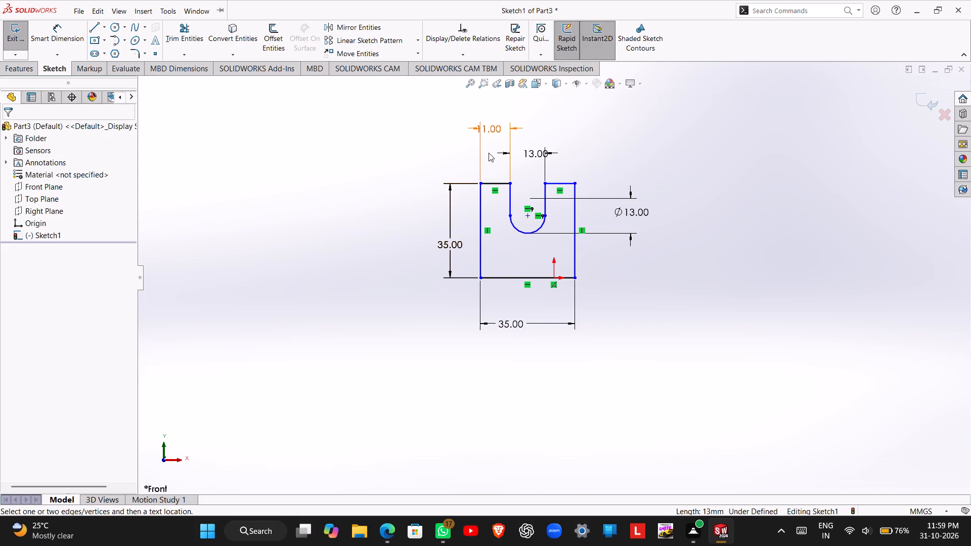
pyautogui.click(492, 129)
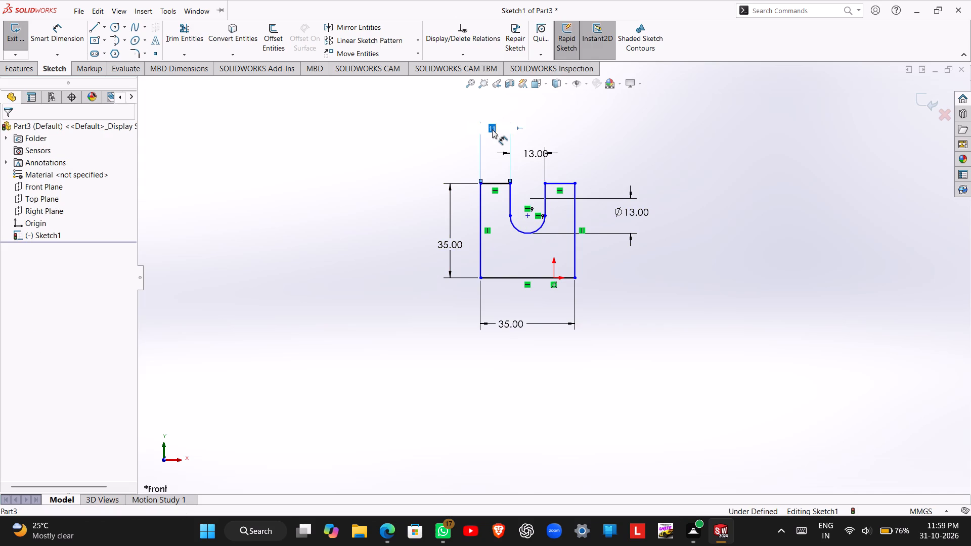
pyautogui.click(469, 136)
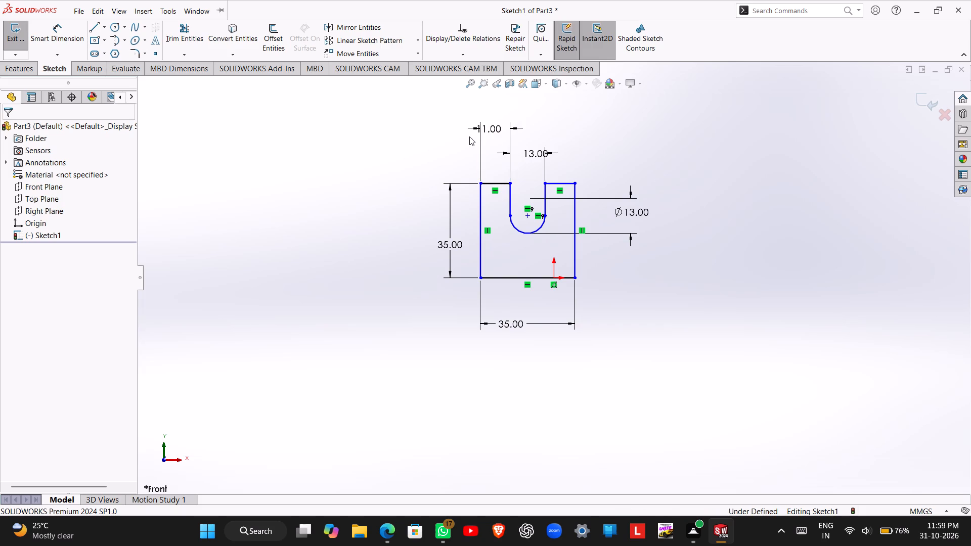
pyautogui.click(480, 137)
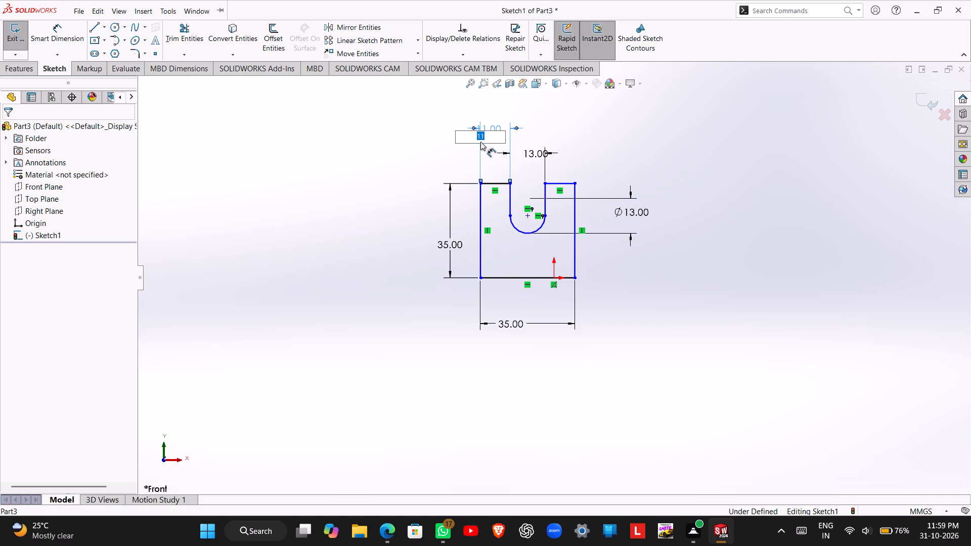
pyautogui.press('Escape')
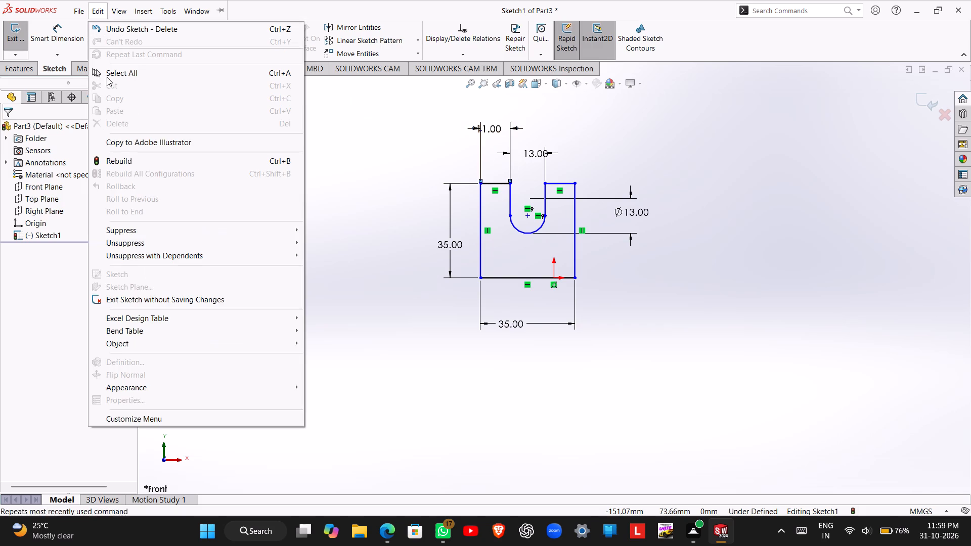
# Apply 3 mm sketch fillets to the square profile's two outer top corners, between the top edge segments and the vertical sides.
pyautogui.click(324, 112)
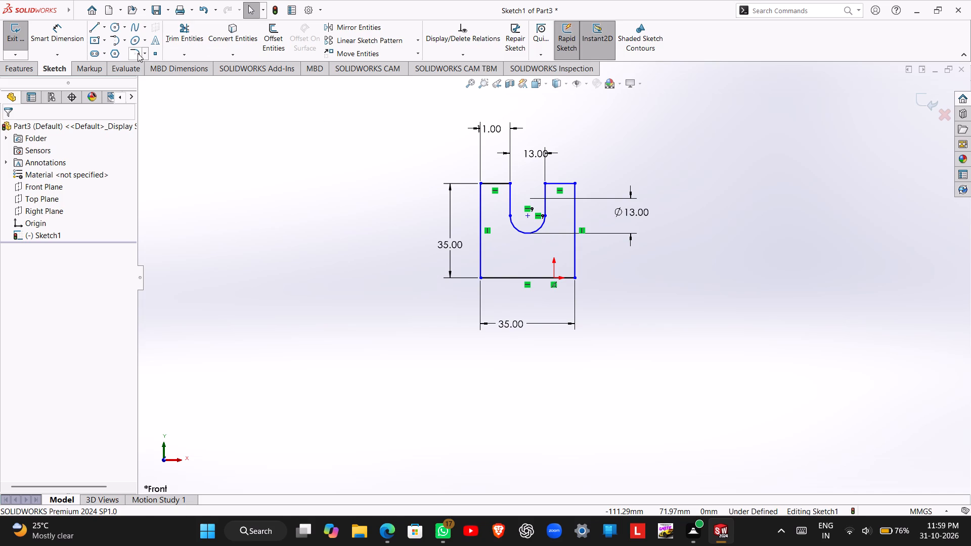
pyautogui.click(144, 53)
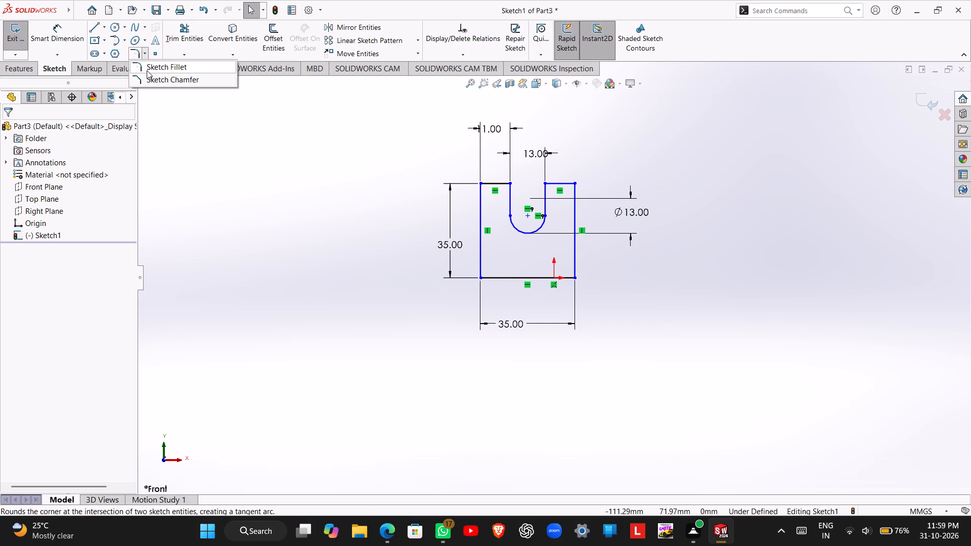
pyautogui.click(147, 70)
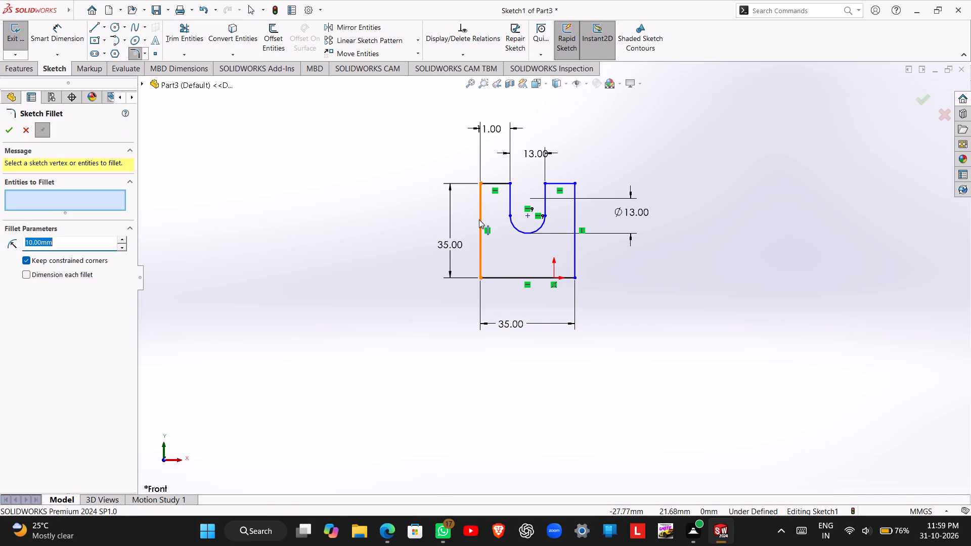
pyautogui.press('3')
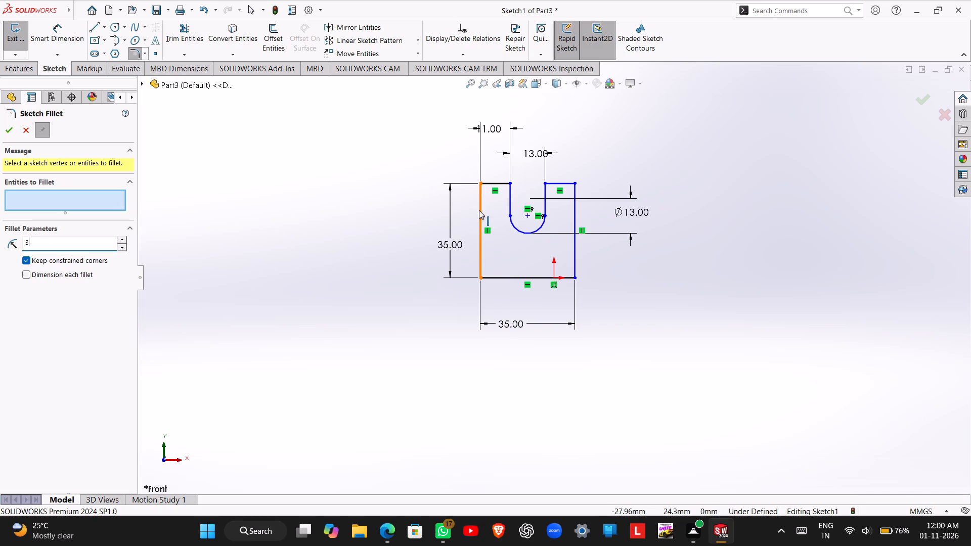
pyautogui.click(481, 209)
pyautogui.click(502, 185)
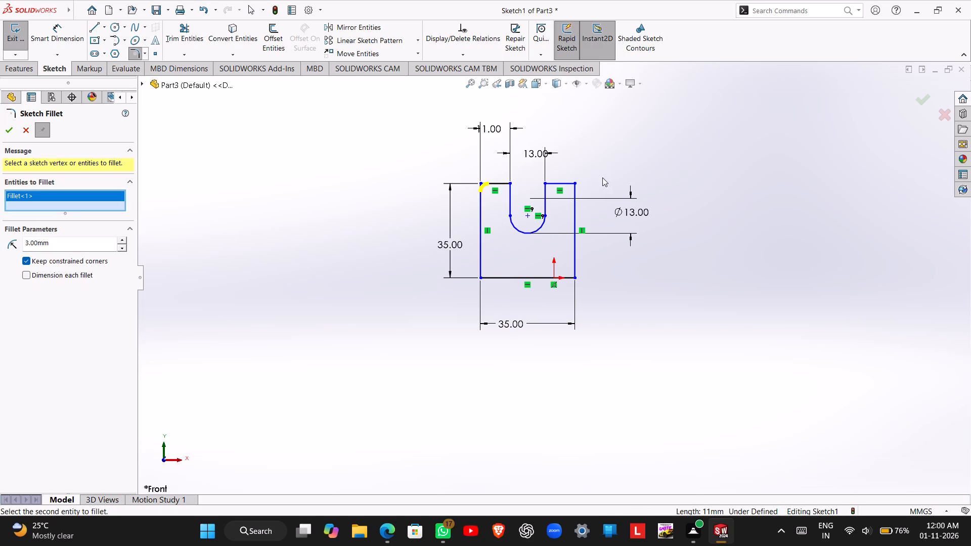
pyautogui.click(565, 183)
pyautogui.click(578, 207)
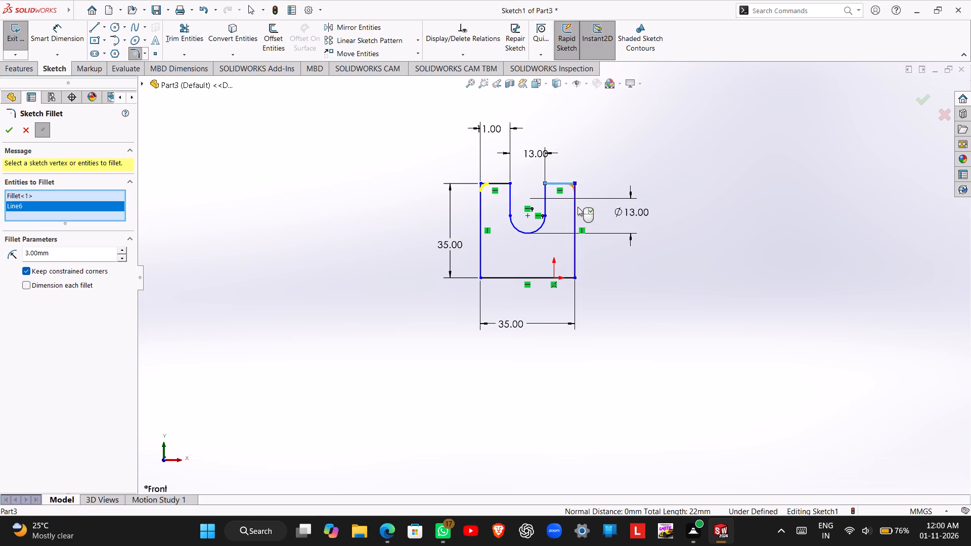
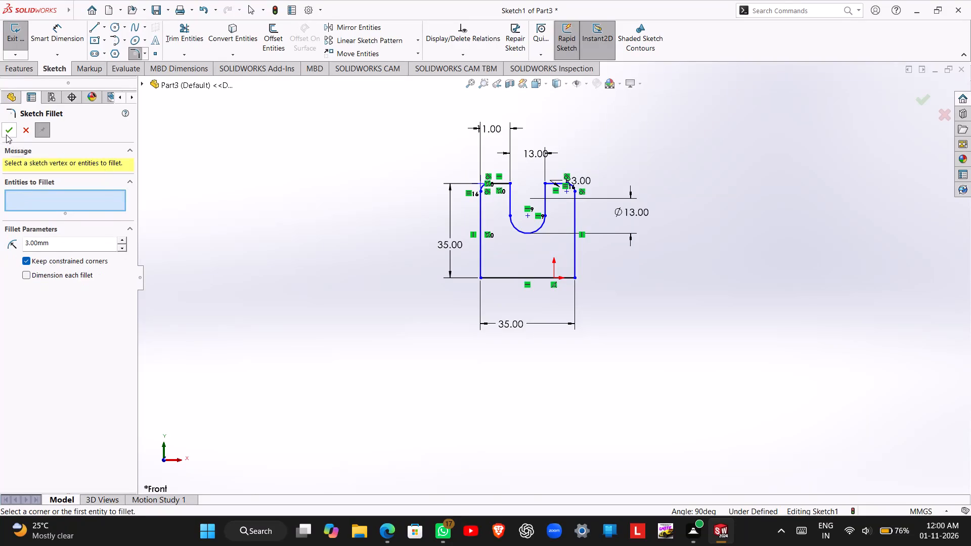
# Finish the profile sketch and extrude the slotted profile 6 mm, blind from the sketch plane.
pyautogui.click(6, 134)
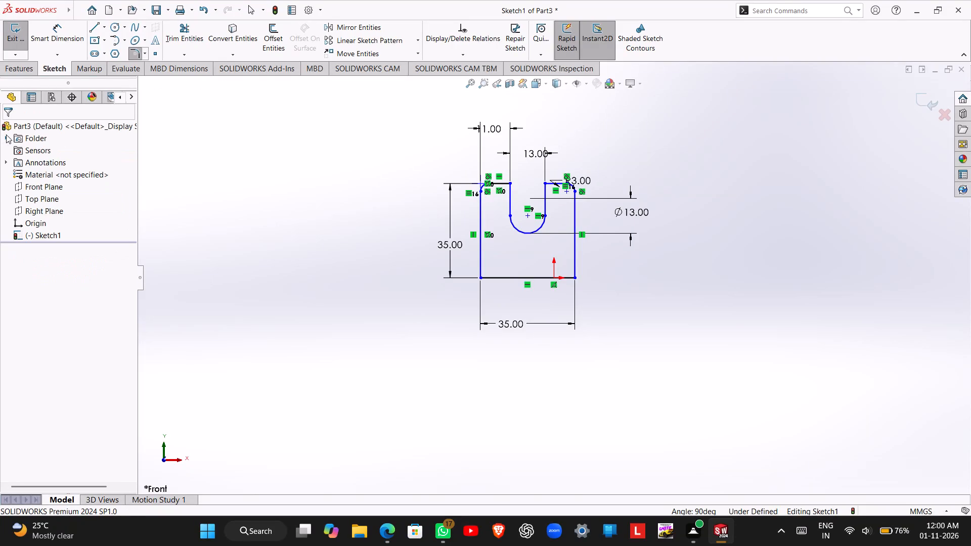
pyautogui.click(19, 44)
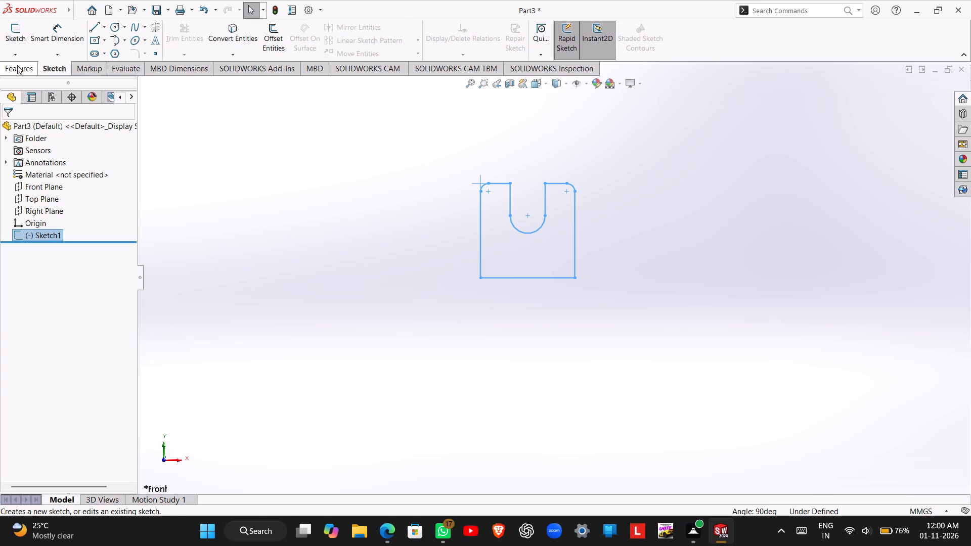
pyautogui.click(17, 65)
pyautogui.click(32, 39)
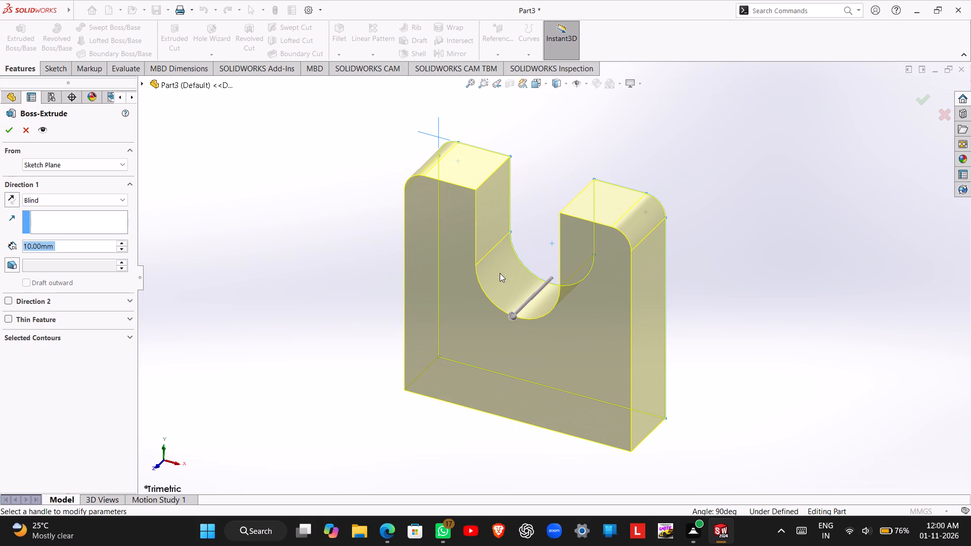
pyautogui.press('6')
pyautogui.press('Return')
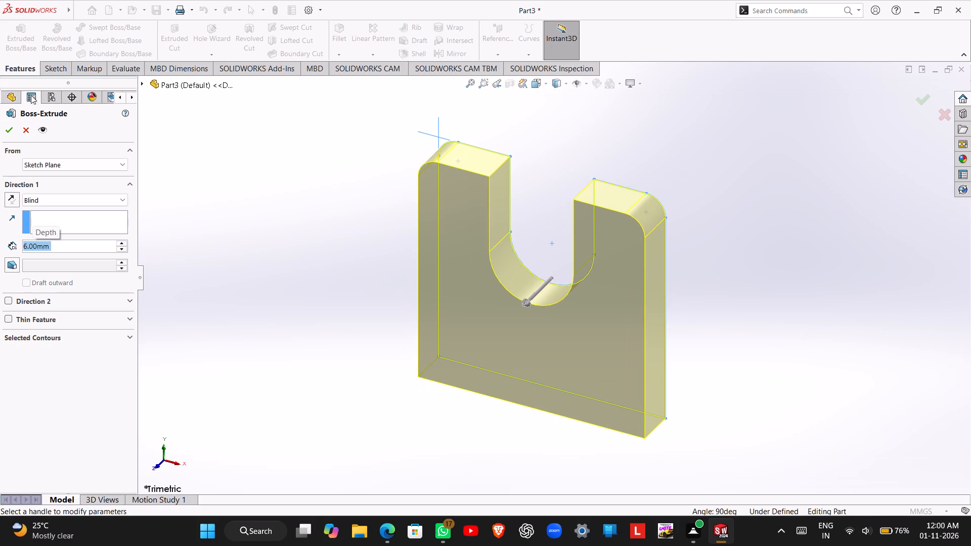
pyautogui.click(40, 128)
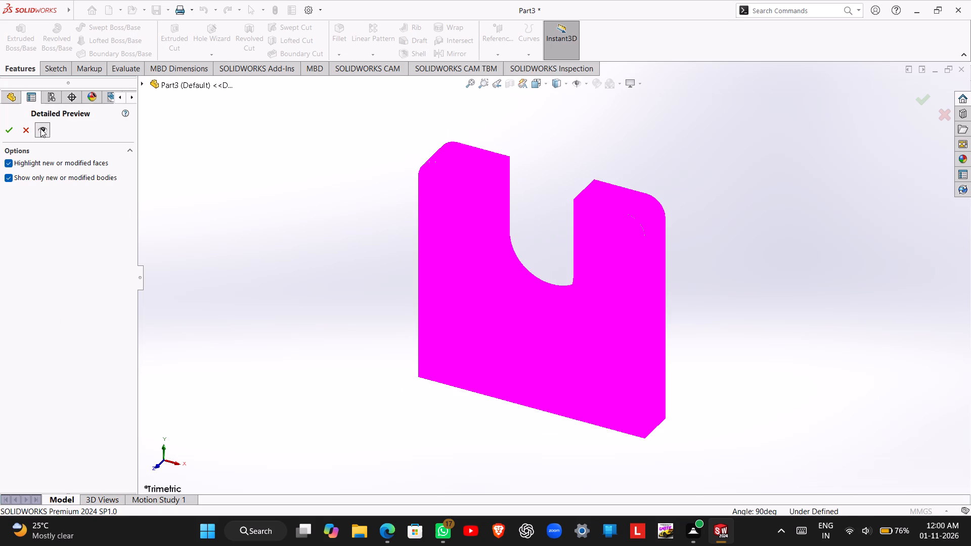
pyautogui.click(40, 128)
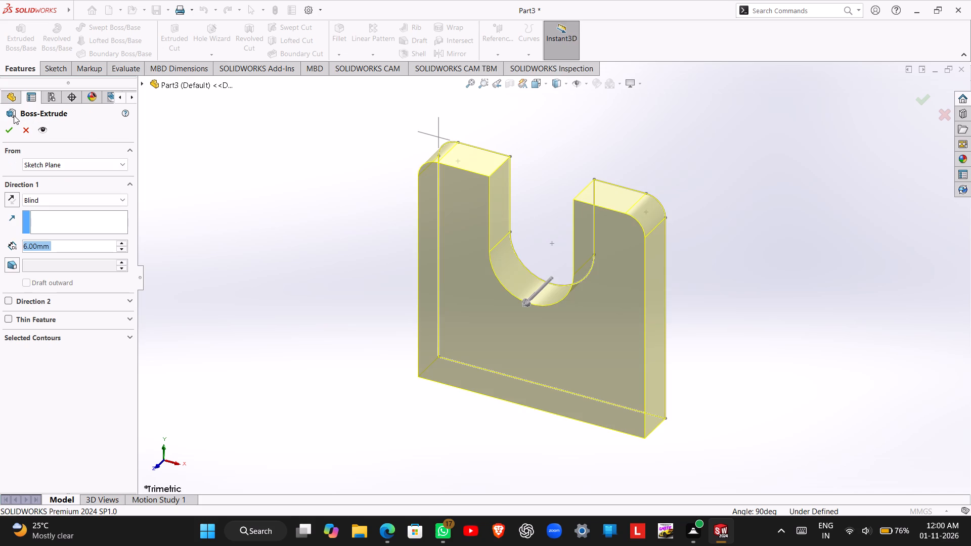
pyautogui.click(7, 131)
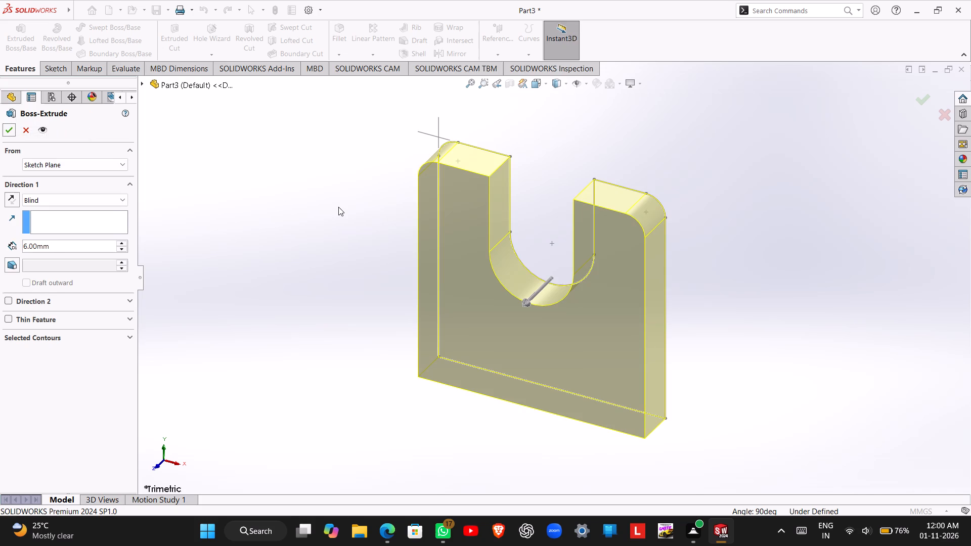
pyautogui.click(12, 126)
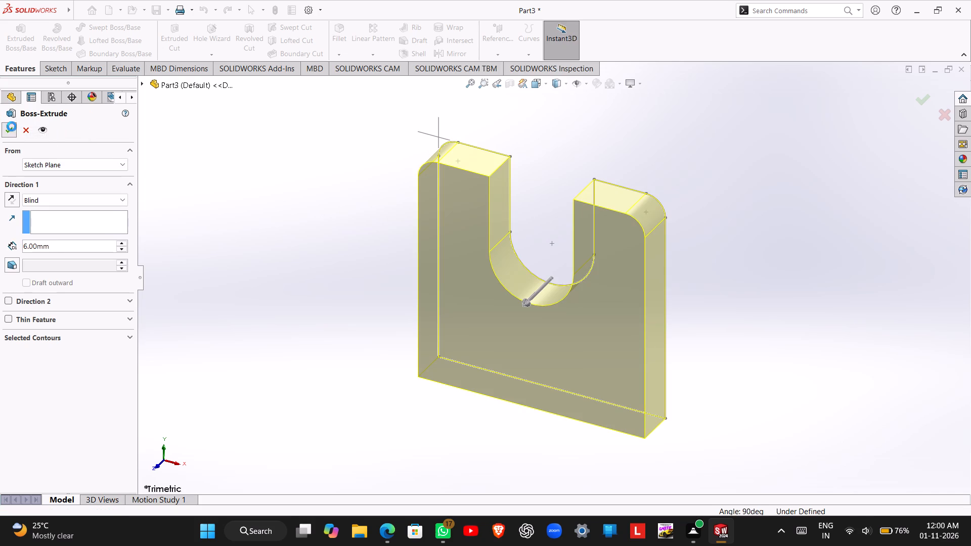
pyautogui.middleClick(427, 314)
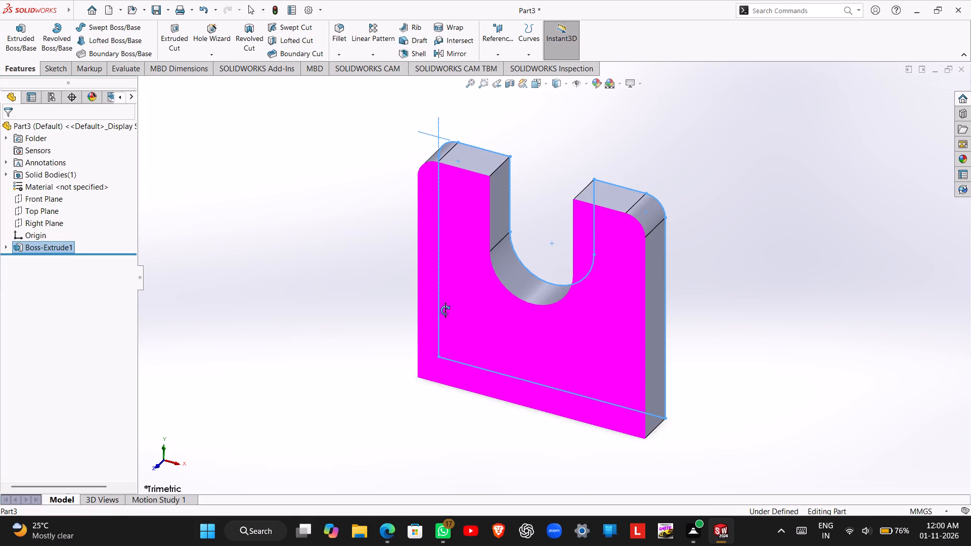
pyautogui.press('Escape')
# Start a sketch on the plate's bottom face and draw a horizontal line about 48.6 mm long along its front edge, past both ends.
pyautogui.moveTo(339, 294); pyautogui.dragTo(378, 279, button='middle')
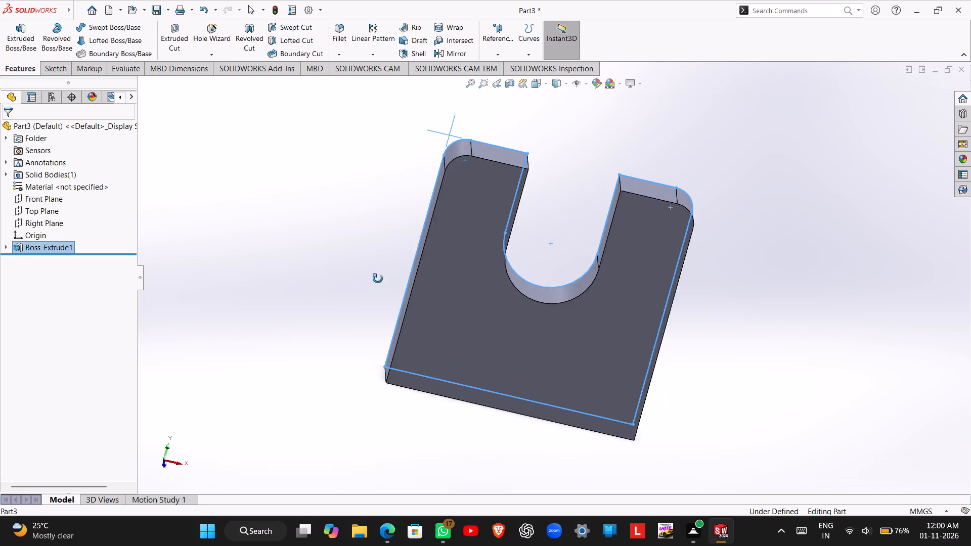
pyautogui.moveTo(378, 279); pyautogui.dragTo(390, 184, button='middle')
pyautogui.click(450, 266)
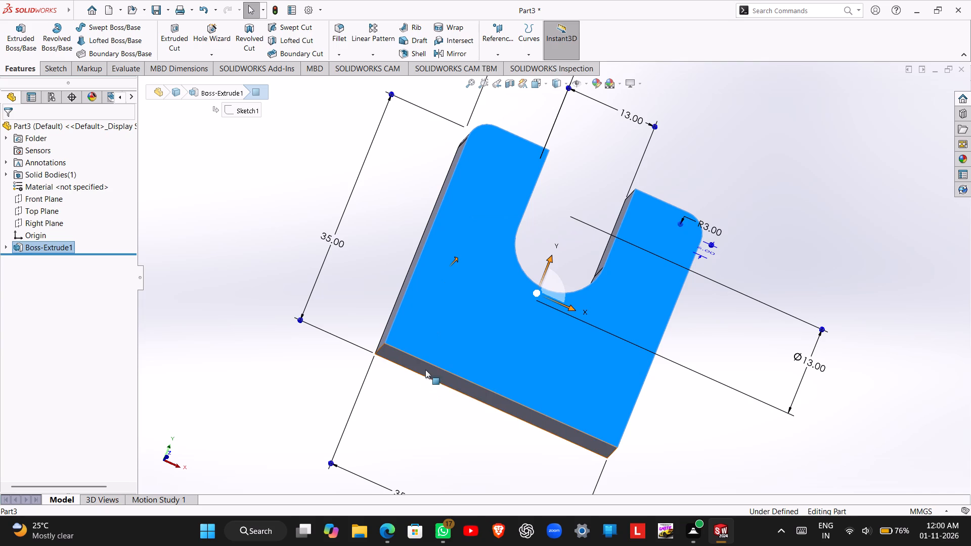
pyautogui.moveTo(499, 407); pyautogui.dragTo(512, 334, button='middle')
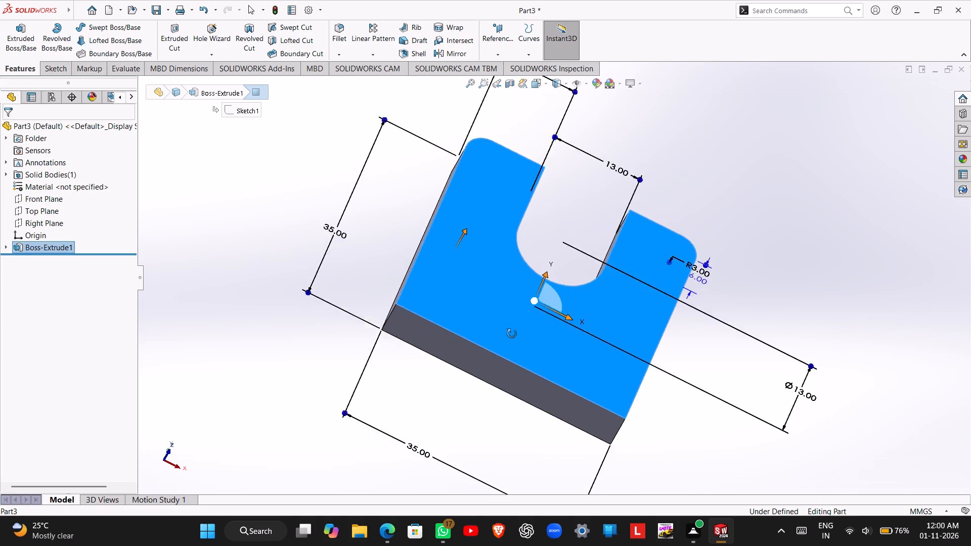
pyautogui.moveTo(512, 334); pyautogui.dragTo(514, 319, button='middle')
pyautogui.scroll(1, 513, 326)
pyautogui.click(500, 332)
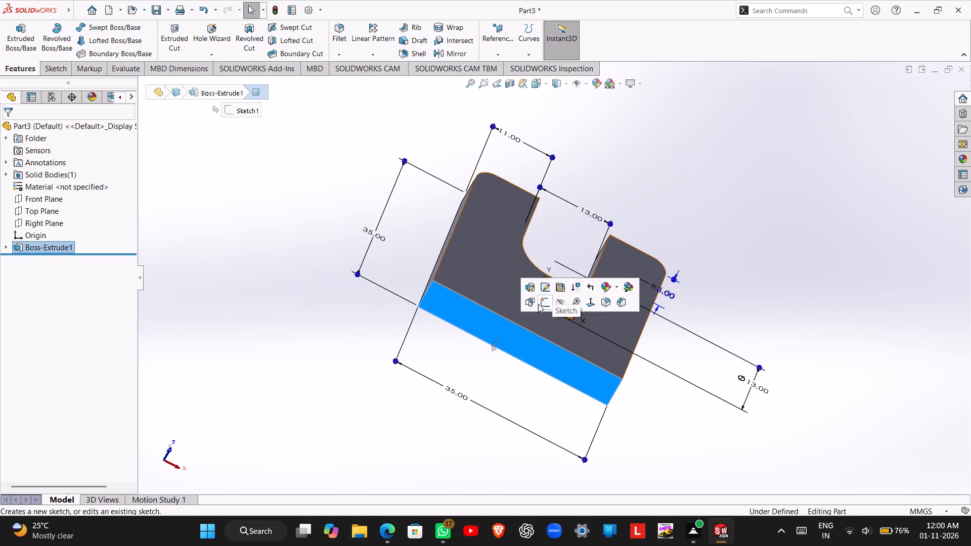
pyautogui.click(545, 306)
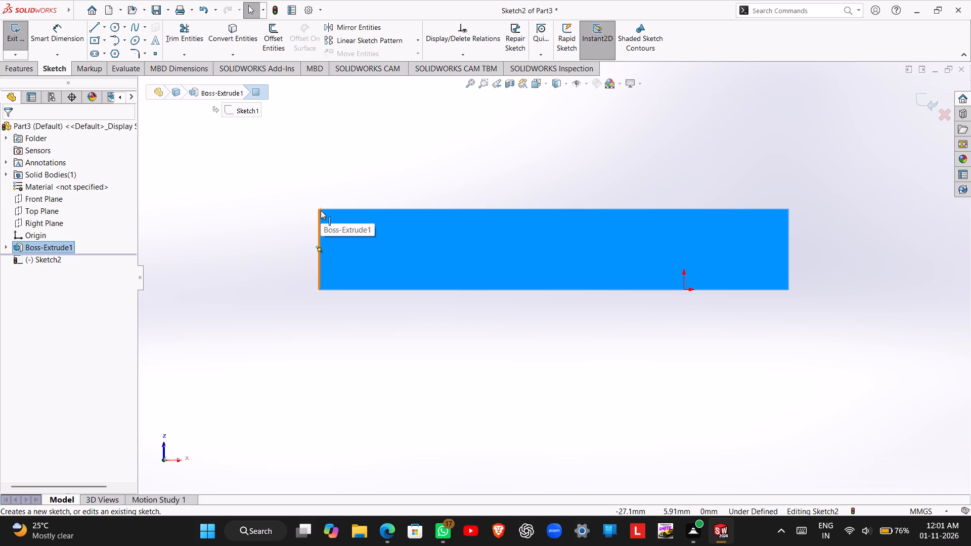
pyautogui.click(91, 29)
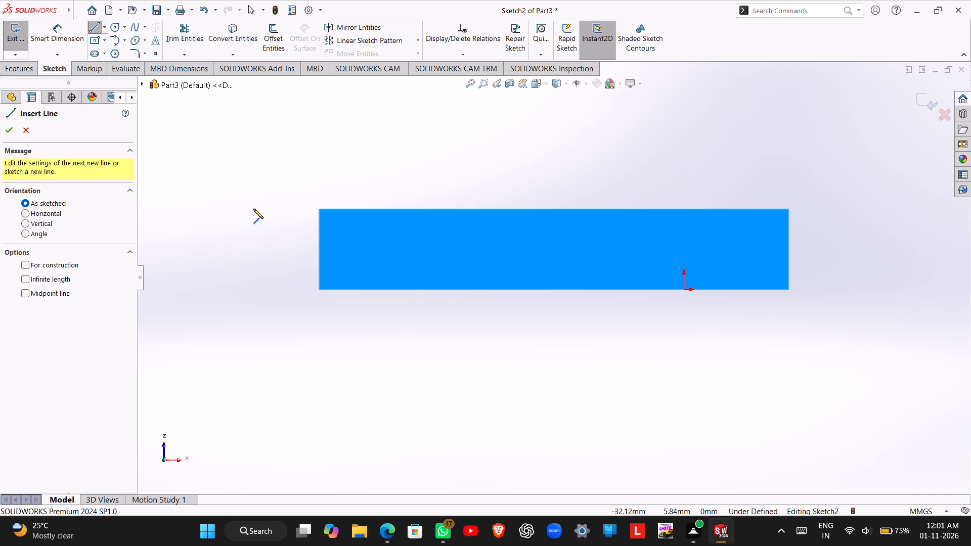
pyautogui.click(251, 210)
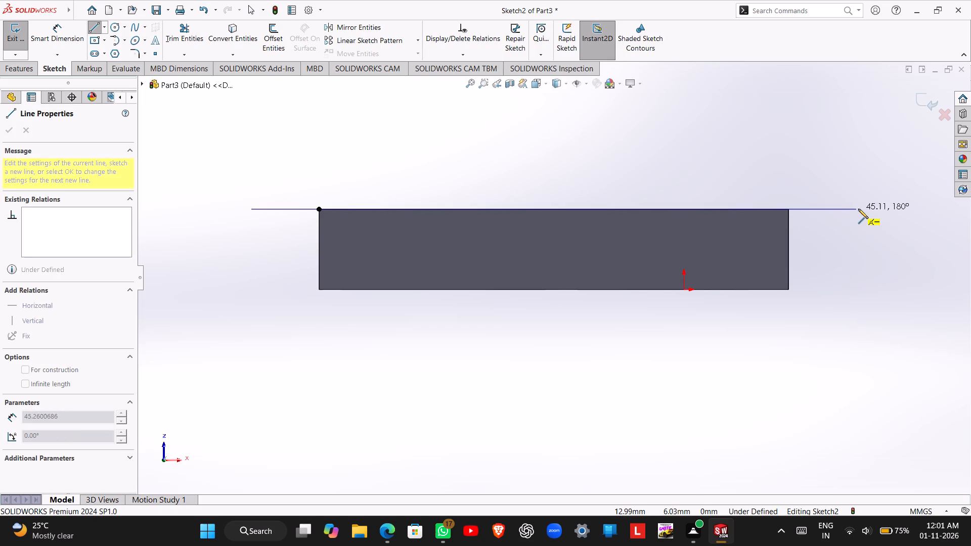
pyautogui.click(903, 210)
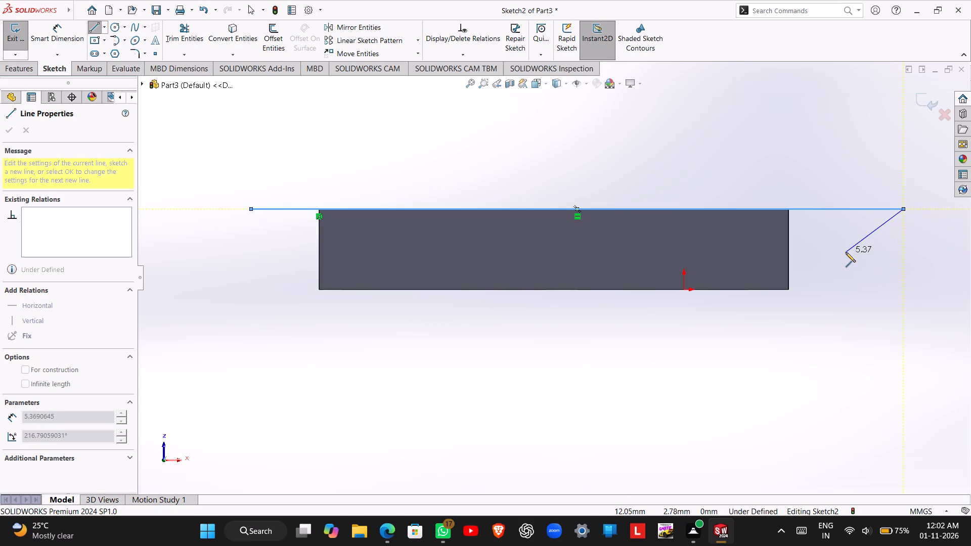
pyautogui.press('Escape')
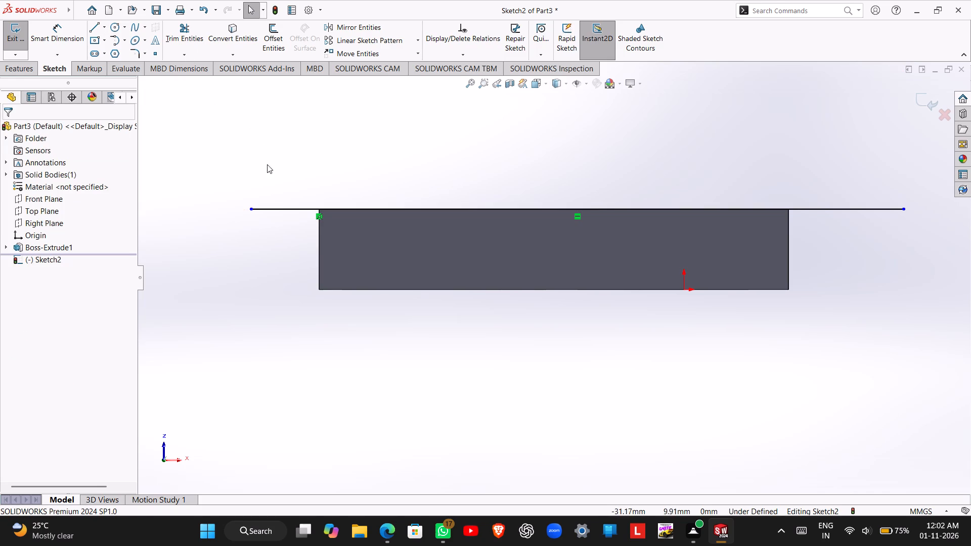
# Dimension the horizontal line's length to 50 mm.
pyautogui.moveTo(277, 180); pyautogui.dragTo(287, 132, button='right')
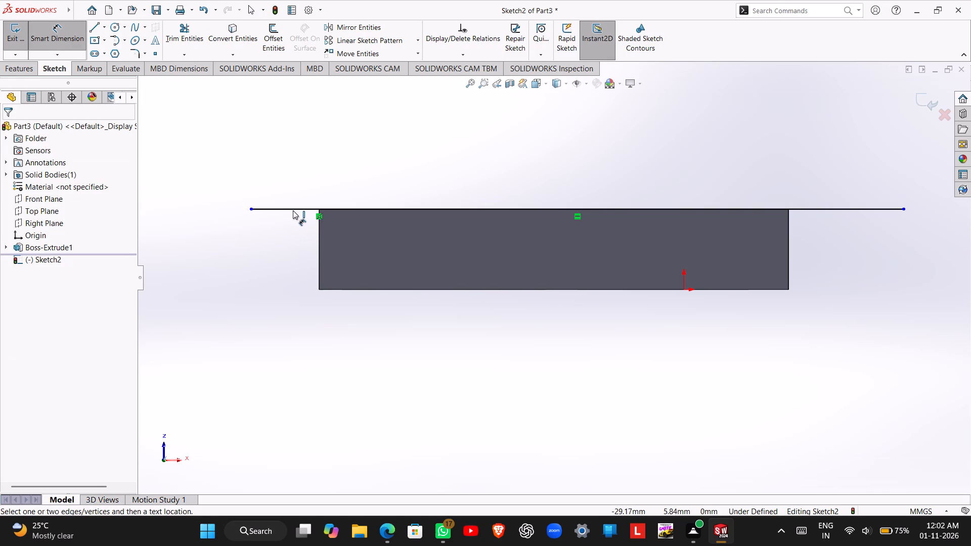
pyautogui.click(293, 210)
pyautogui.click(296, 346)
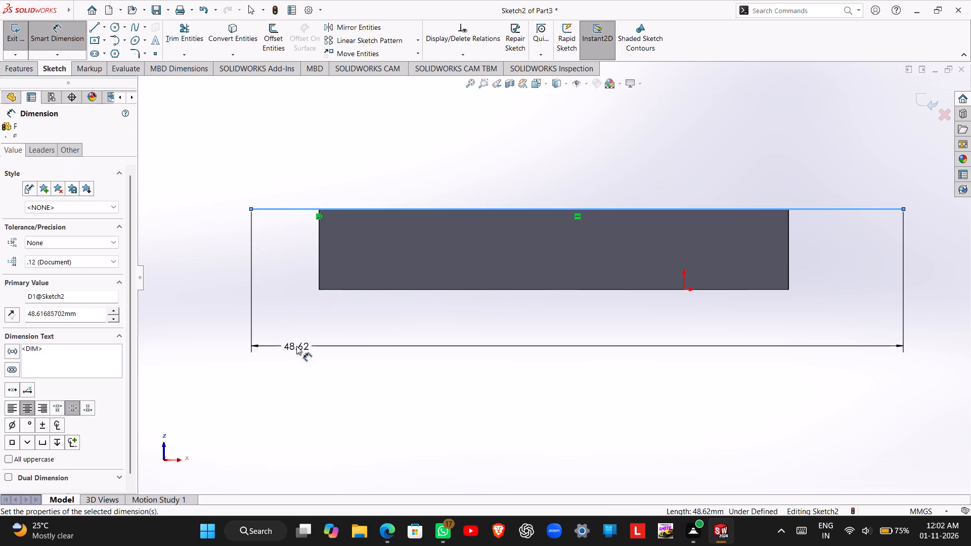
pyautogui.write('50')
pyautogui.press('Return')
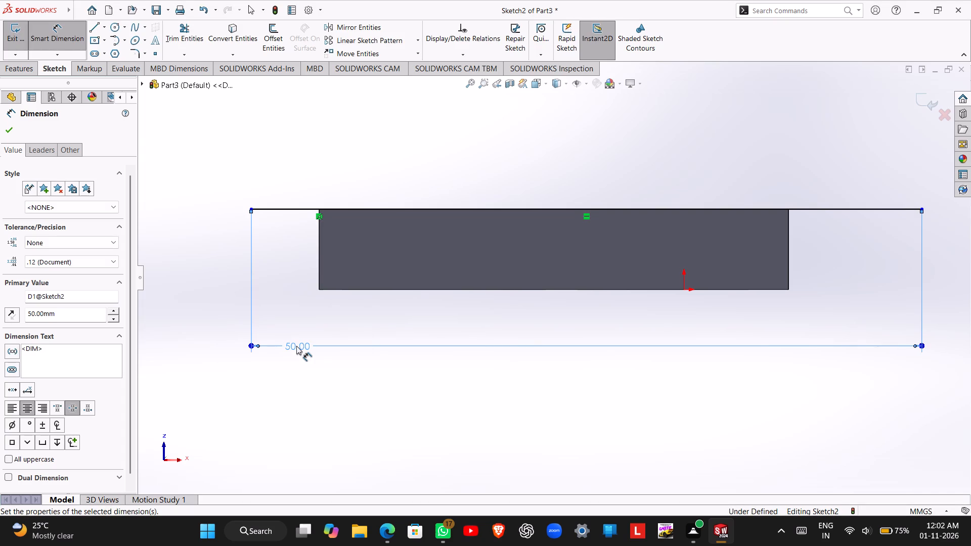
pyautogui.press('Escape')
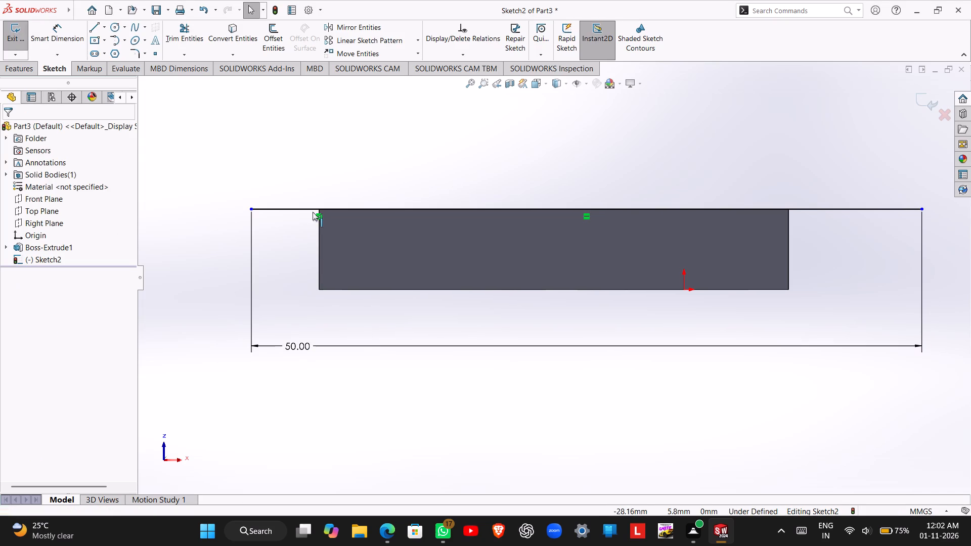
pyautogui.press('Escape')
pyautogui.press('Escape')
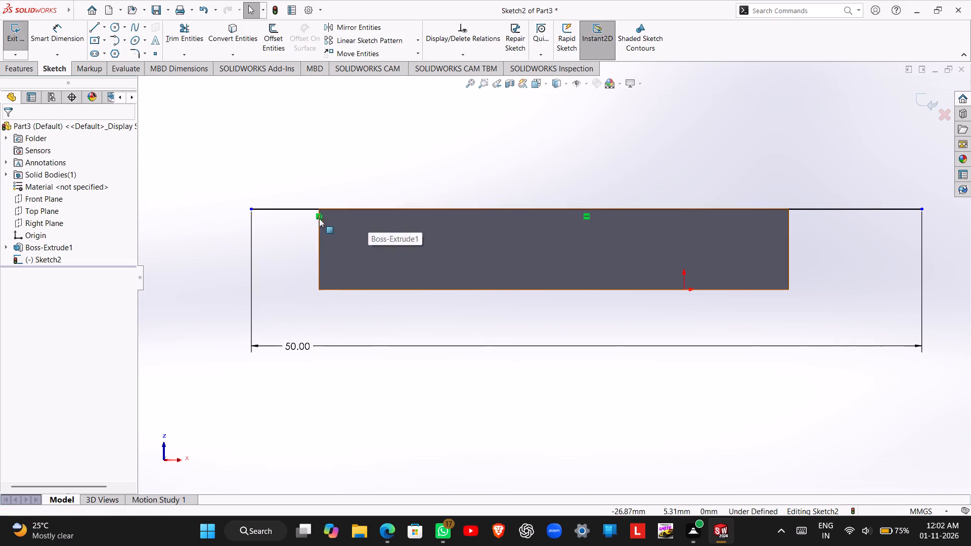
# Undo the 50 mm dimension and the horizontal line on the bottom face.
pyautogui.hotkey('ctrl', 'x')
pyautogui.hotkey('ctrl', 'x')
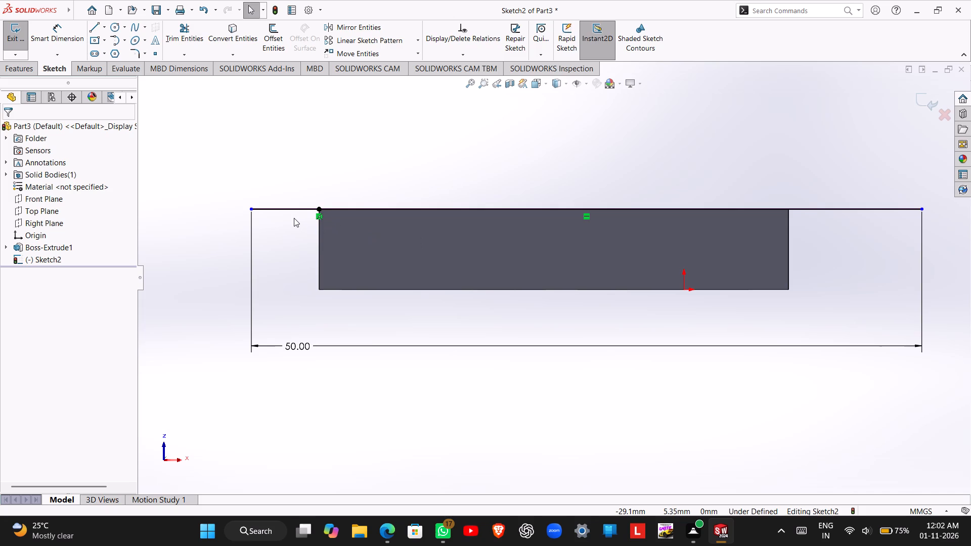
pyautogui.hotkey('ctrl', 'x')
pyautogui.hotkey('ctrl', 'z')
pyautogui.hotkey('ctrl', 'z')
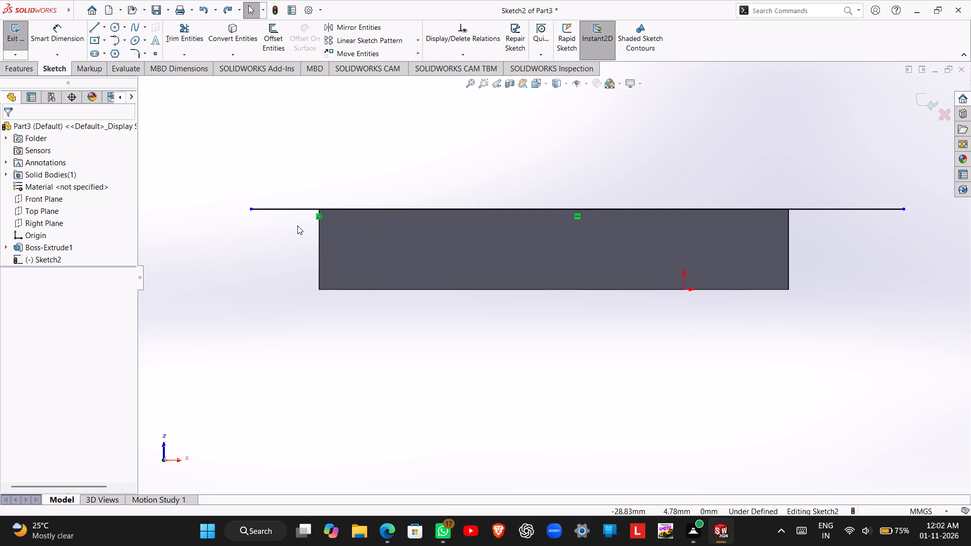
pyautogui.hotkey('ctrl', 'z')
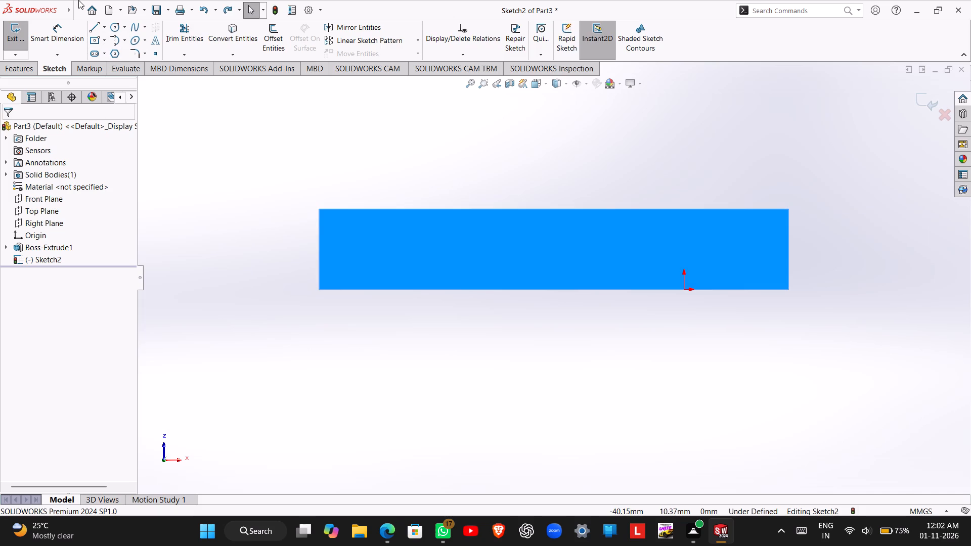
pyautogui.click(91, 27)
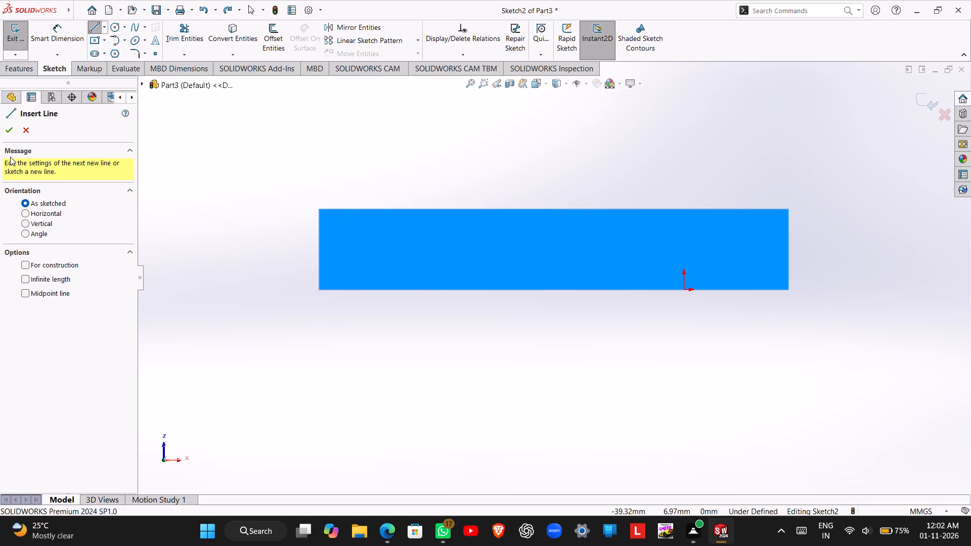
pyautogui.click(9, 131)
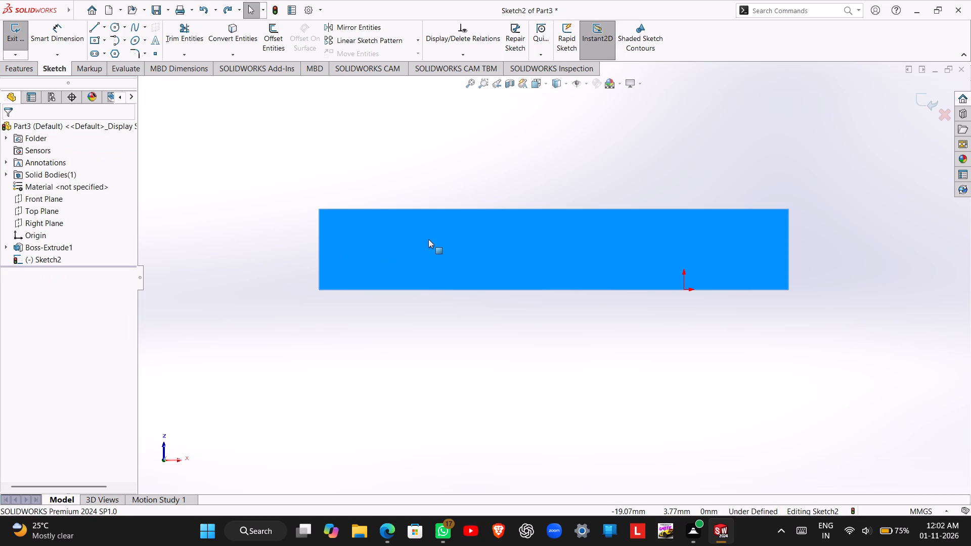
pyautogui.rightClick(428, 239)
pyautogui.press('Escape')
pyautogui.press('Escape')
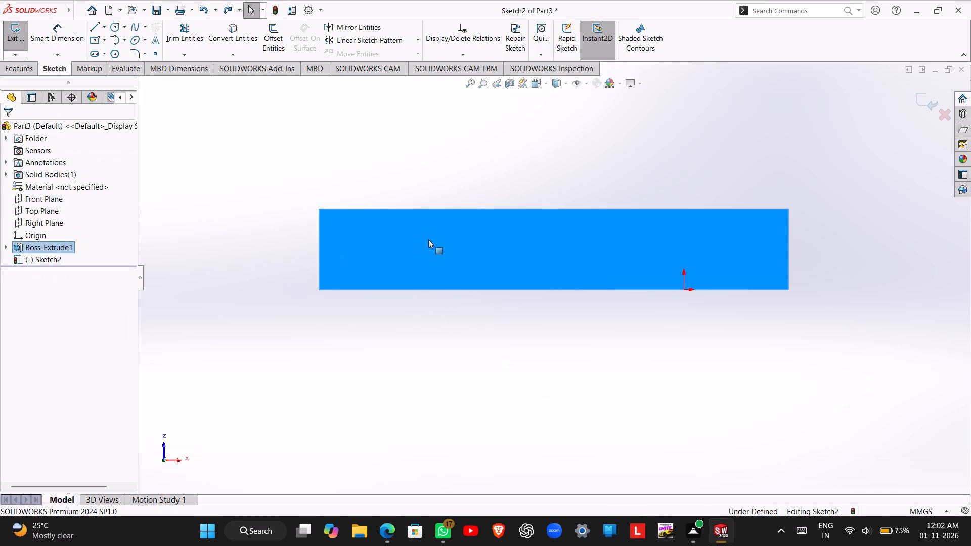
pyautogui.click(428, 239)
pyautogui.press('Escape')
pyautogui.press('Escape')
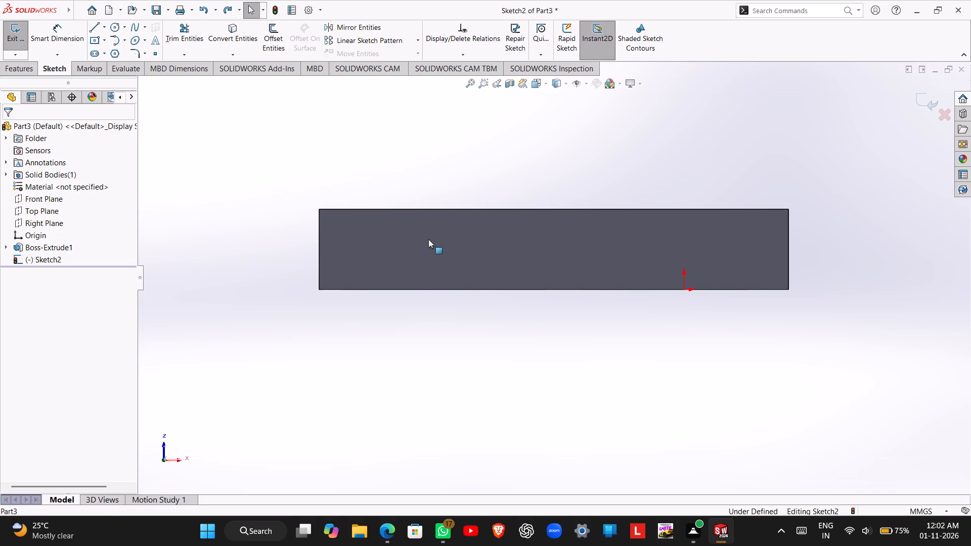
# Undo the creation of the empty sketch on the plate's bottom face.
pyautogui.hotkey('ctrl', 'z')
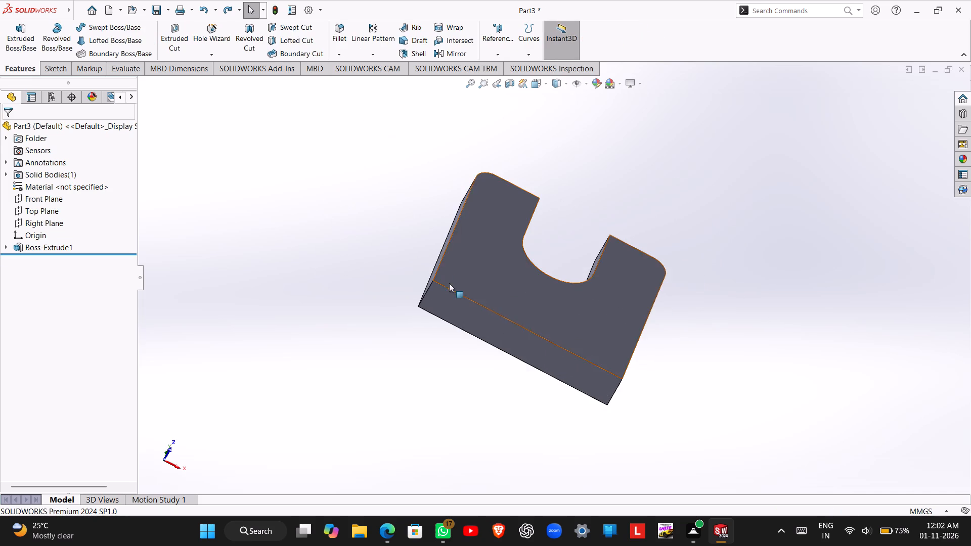
# Start a sketch on the plate's narrow side face opposite the slot; draw horizontal lines along its full upper edge and about 7.6 mm beyond each end.
pyautogui.click(447, 302)
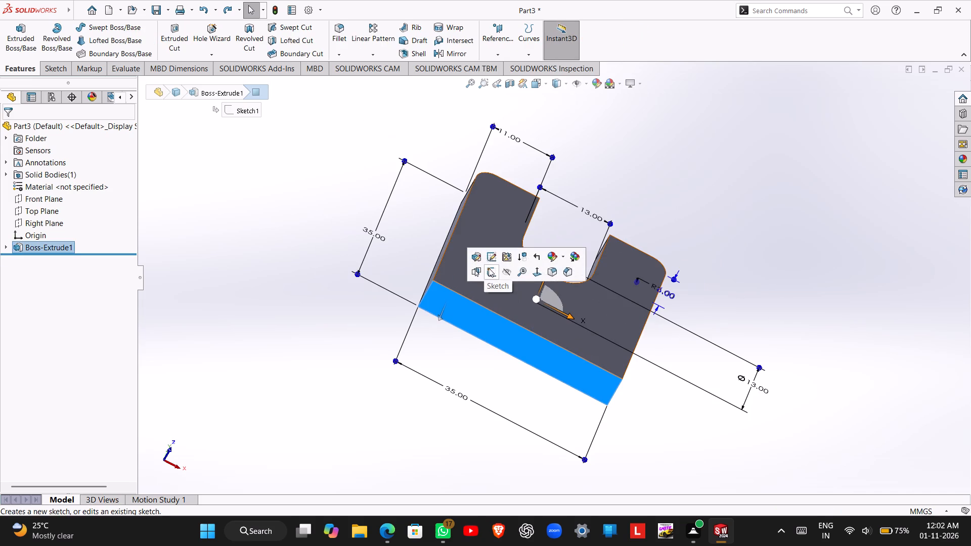
pyautogui.click(490, 267)
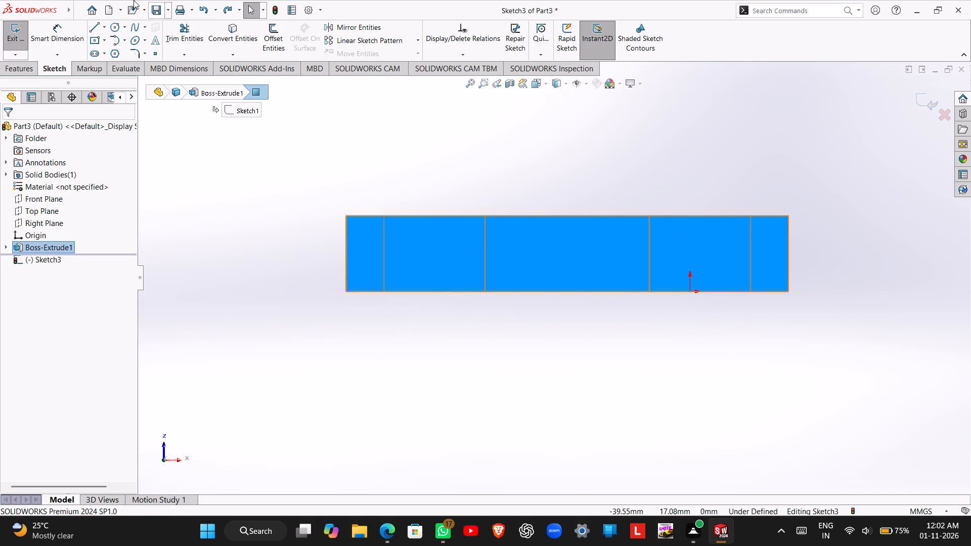
pyautogui.click(96, 27)
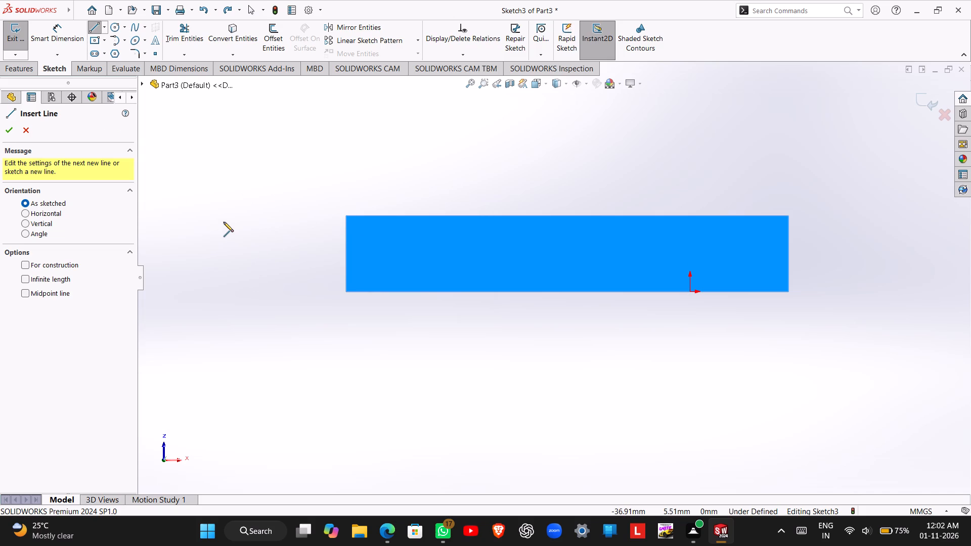
pyautogui.click(346, 216)
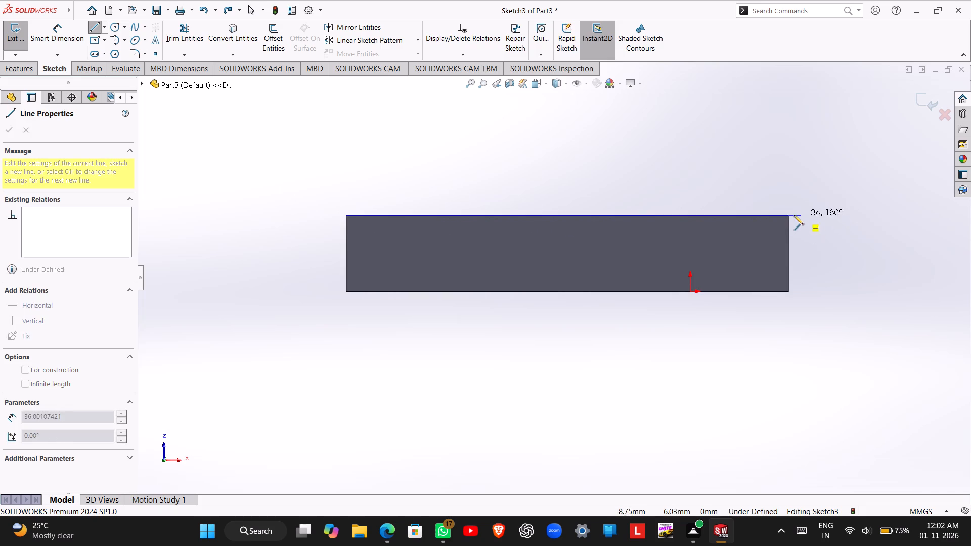
pyautogui.click(789, 217)
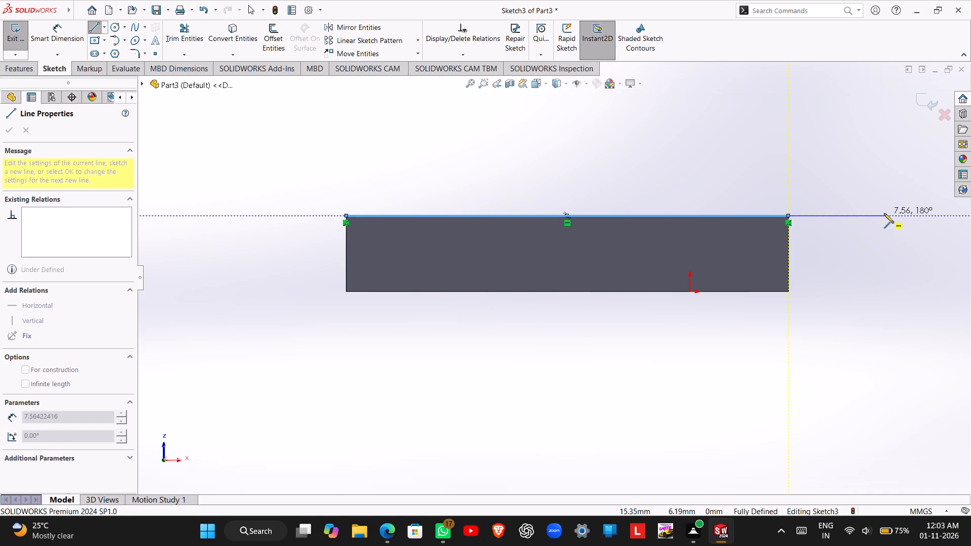
pyautogui.click(884, 213)
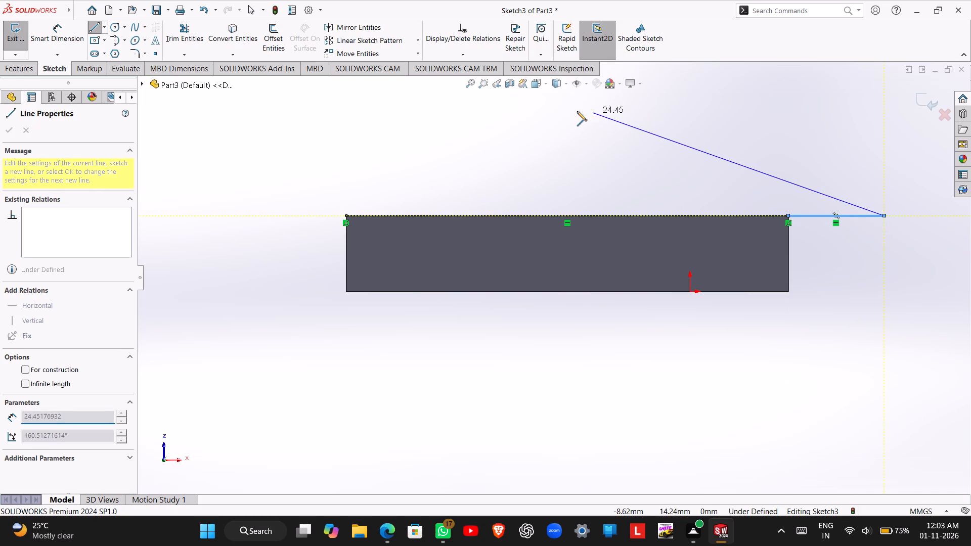
pyautogui.press('Escape')
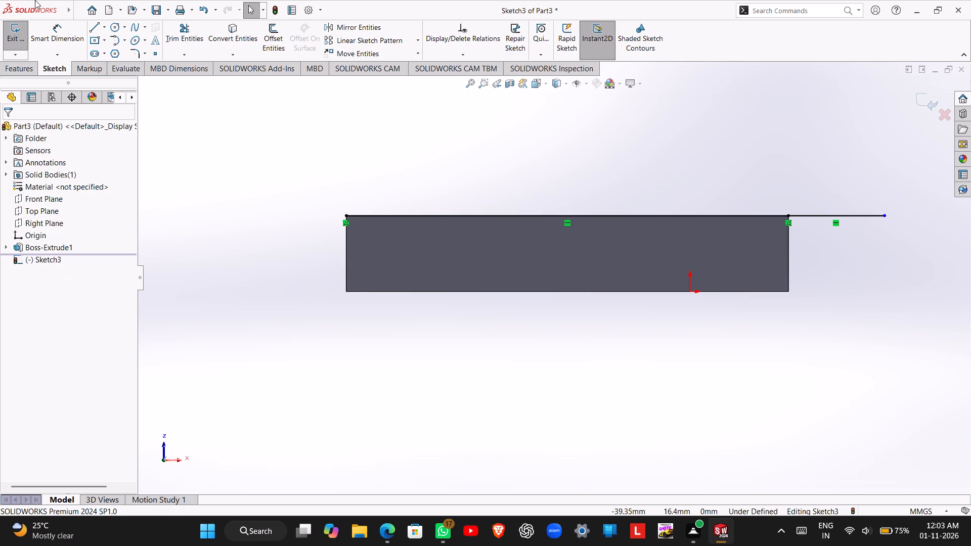
pyautogui.click(93, 26)
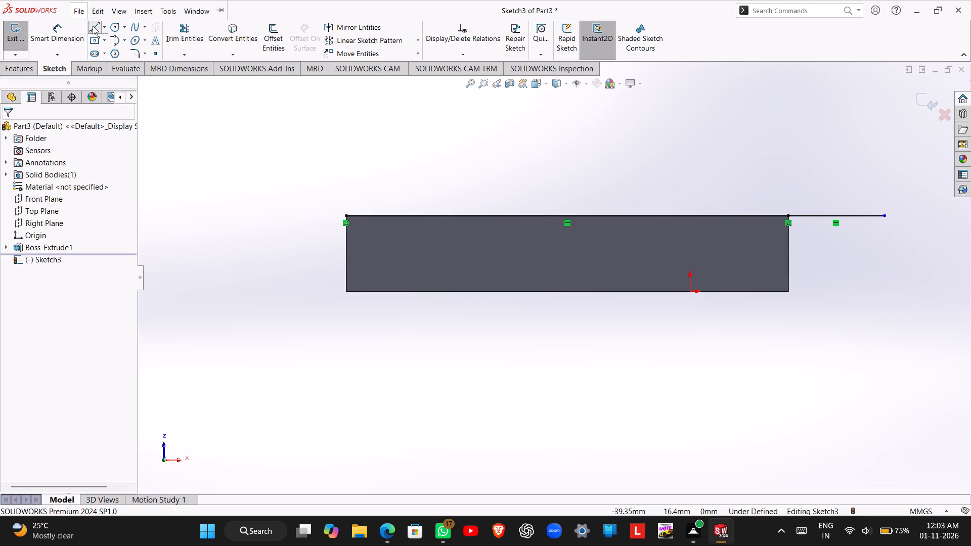
pyautogui.click(346, 215)
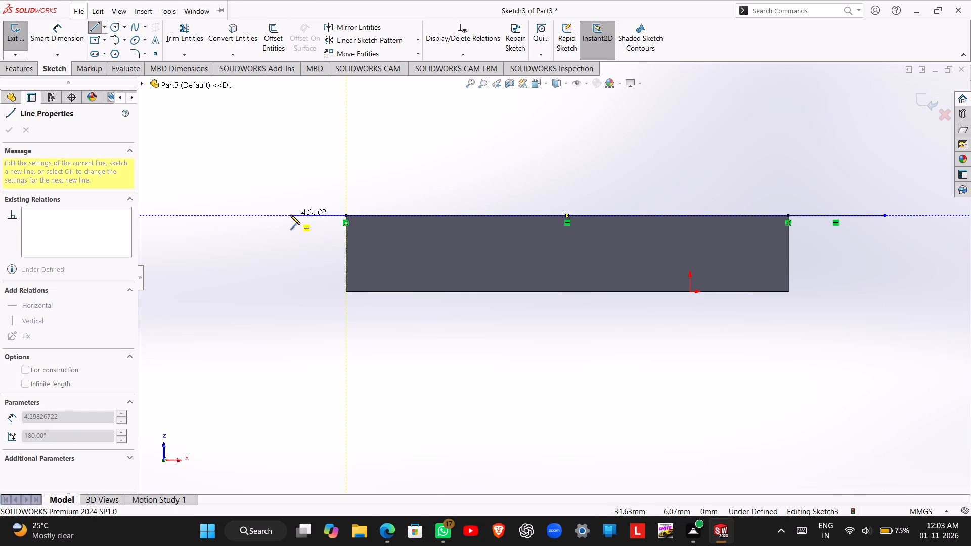
pyautogui.click(250, 217)
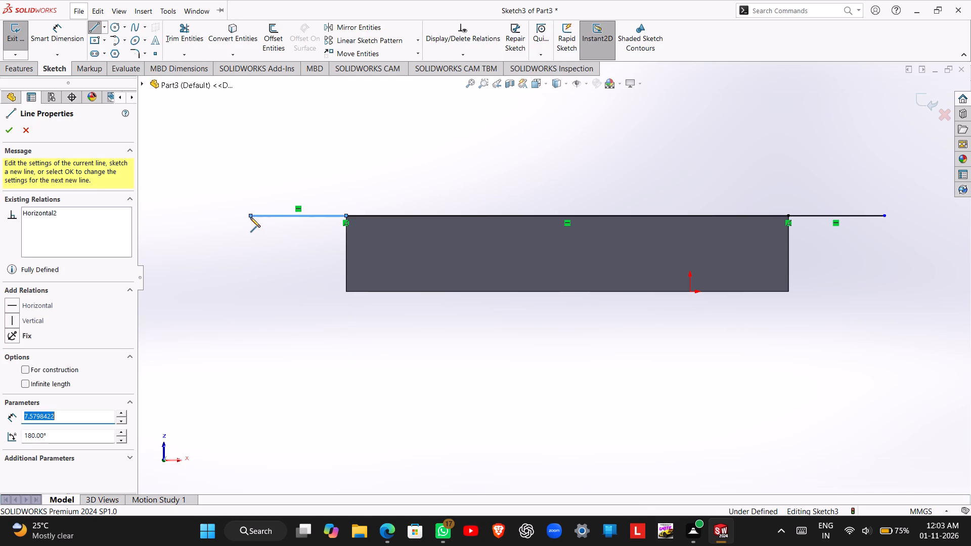
pyautogui.press('Escape')
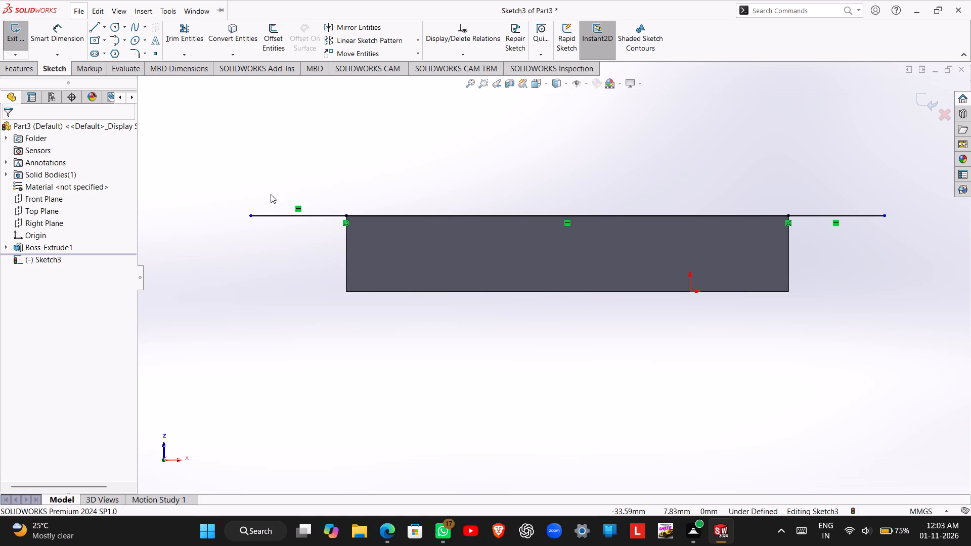
# Dimension the left extension line's length as 75 mm and correct it to 7.5 mm.
pyautogui.moveTo(269, 279); pyautogui.dragTo(257, 225, button='right')
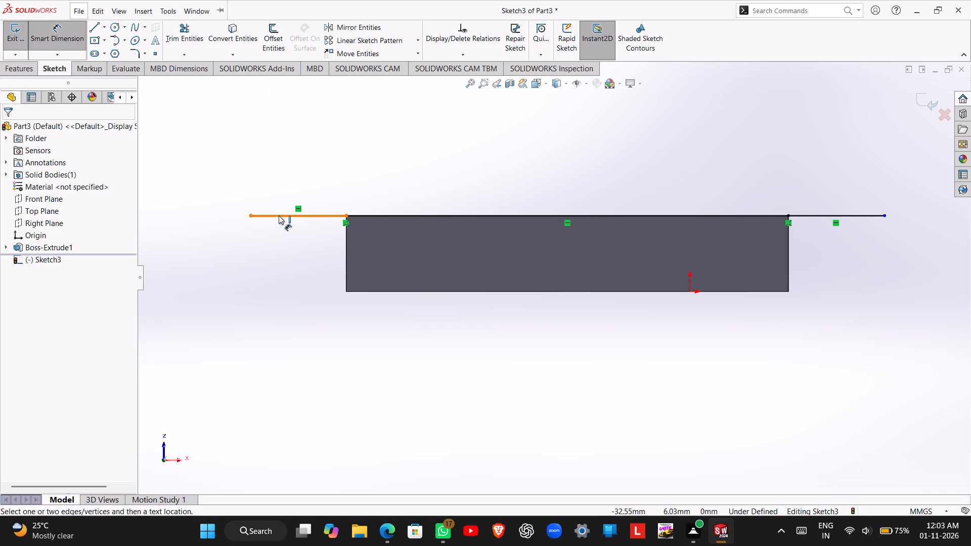
pyautogui.click(337, 214)
pyautogui.click(326, 292)
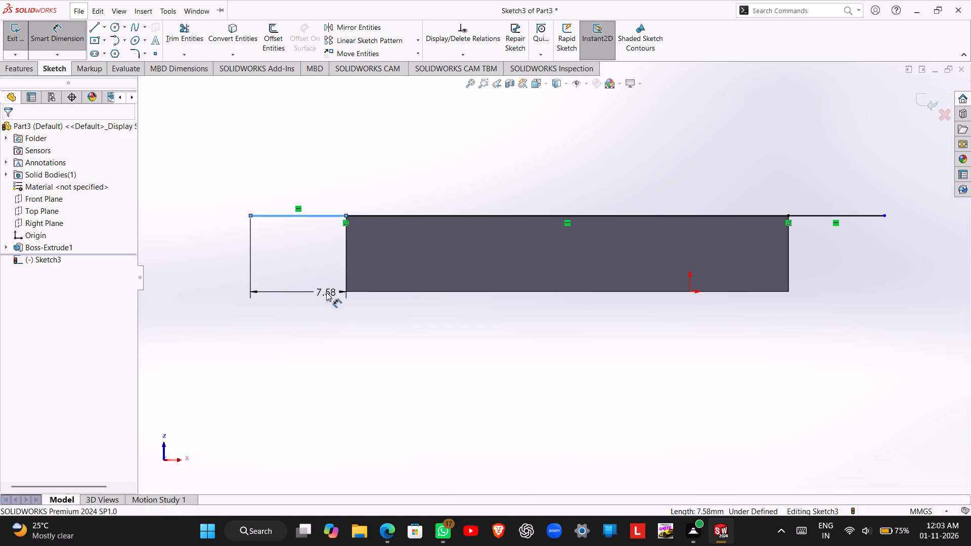
pyautogui.write('75')
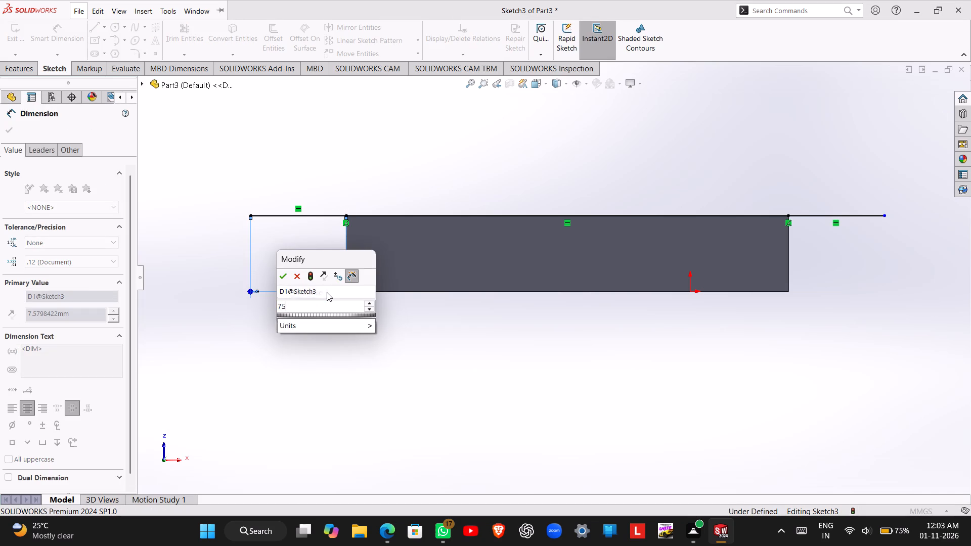
pyautogui.press('Return')
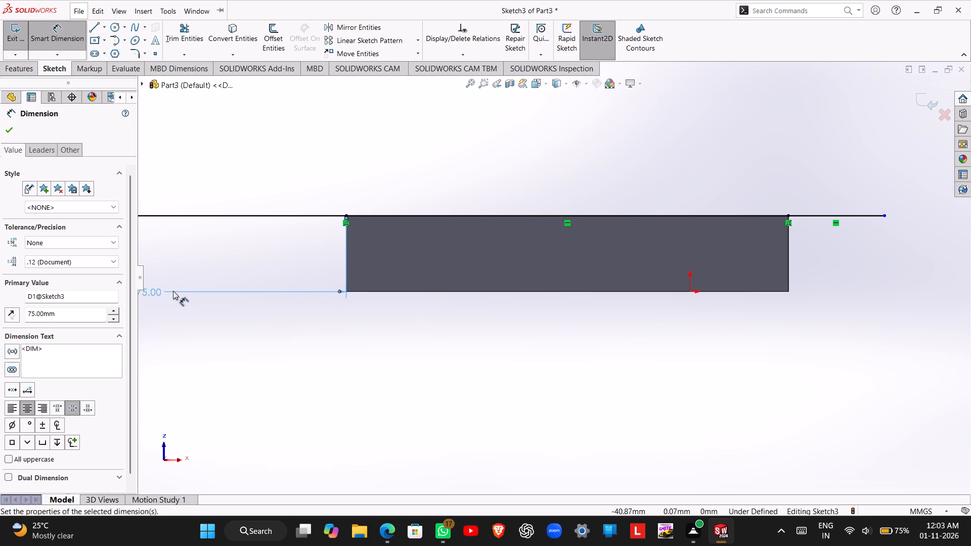
pyautogui.doubleClick(158, 291)
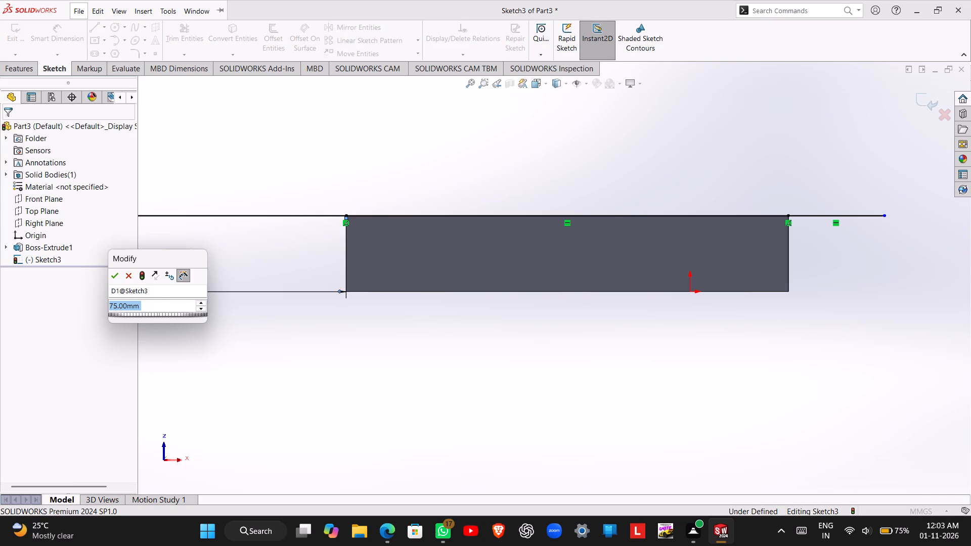
pyautogui.write('7.5')
pyautogui.press('Return')
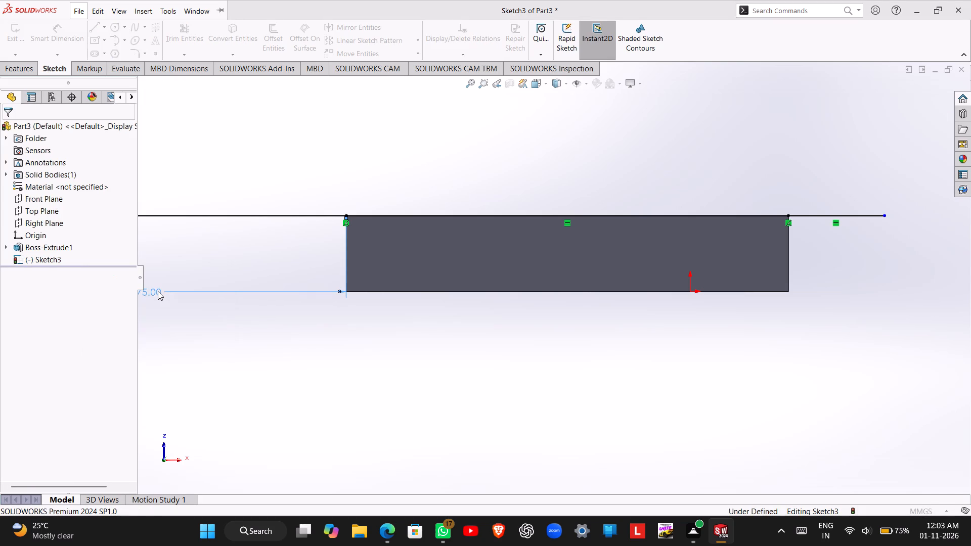
# Dimension the right extension line's length to 7.5 mm.
pyautogui.click(469, 213)
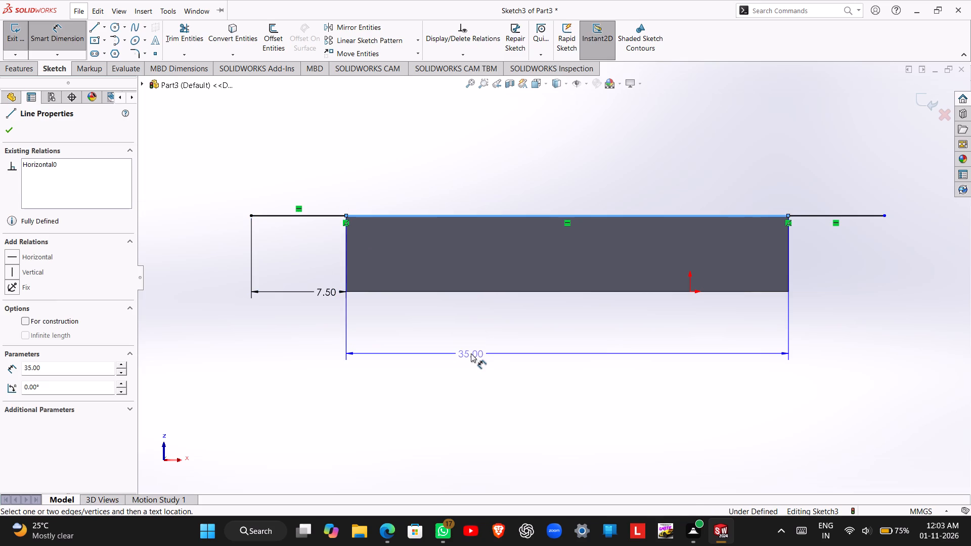
pyautogui.press('Escape')
pyautogui.click(809, 215)
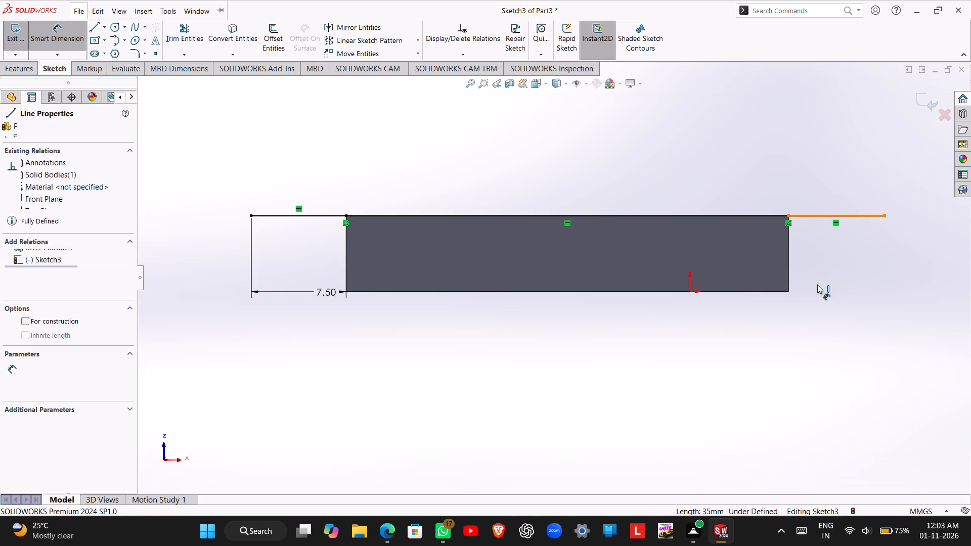
pyautogui.click(817, 329)
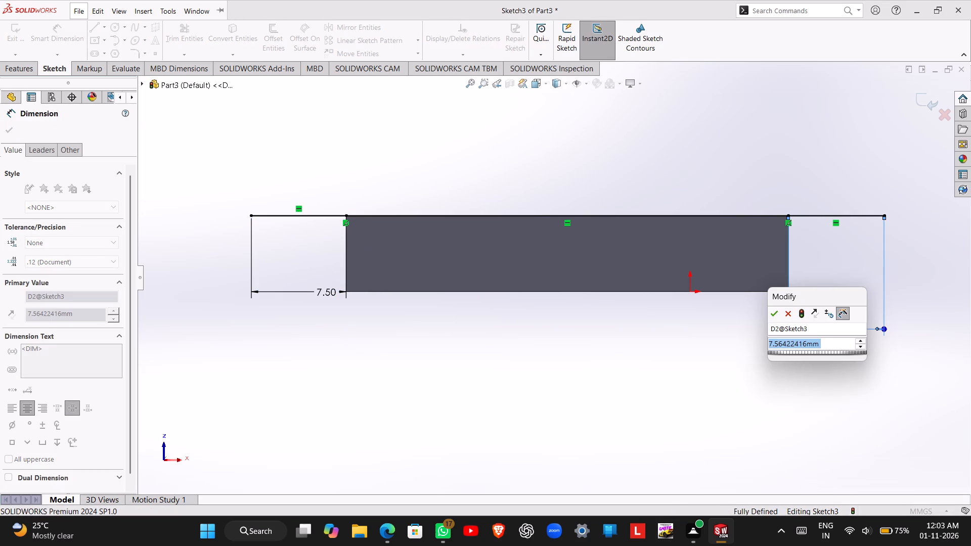
pyautogui.write('7.5')
pyautogui.press('Return')
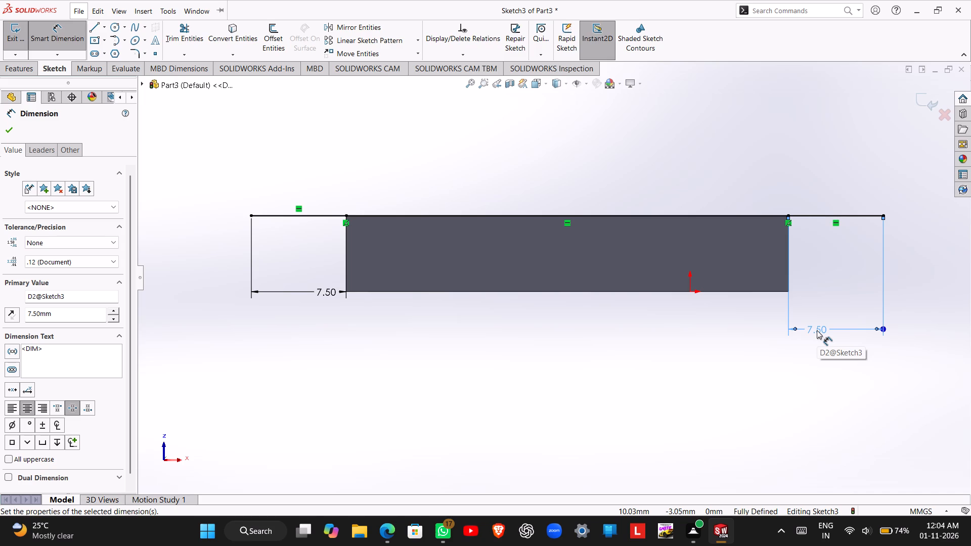
pyautogui.press('Escape')
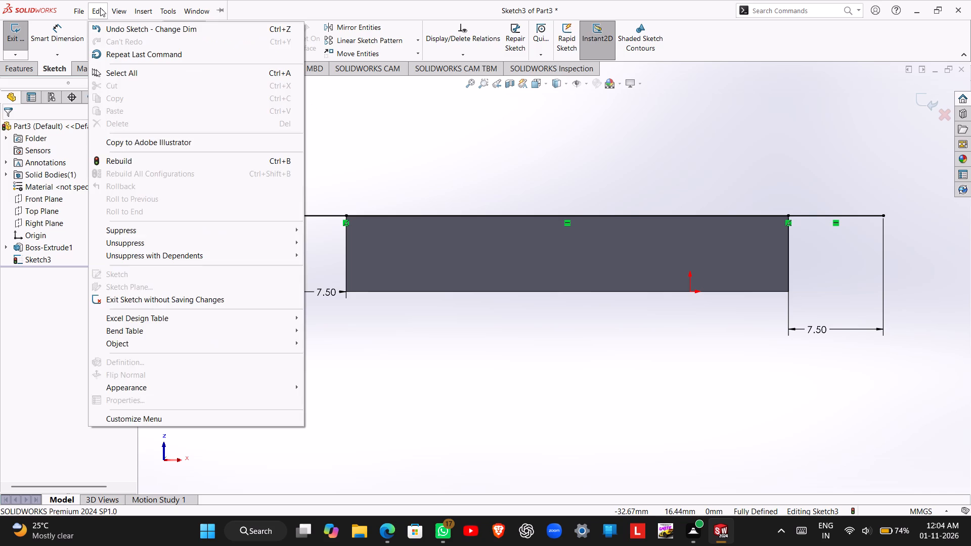
# Draw two circles about 11 mm in diameter above the face, each passing through one end point of its upper edge.
pyautogui.click(115, 26)
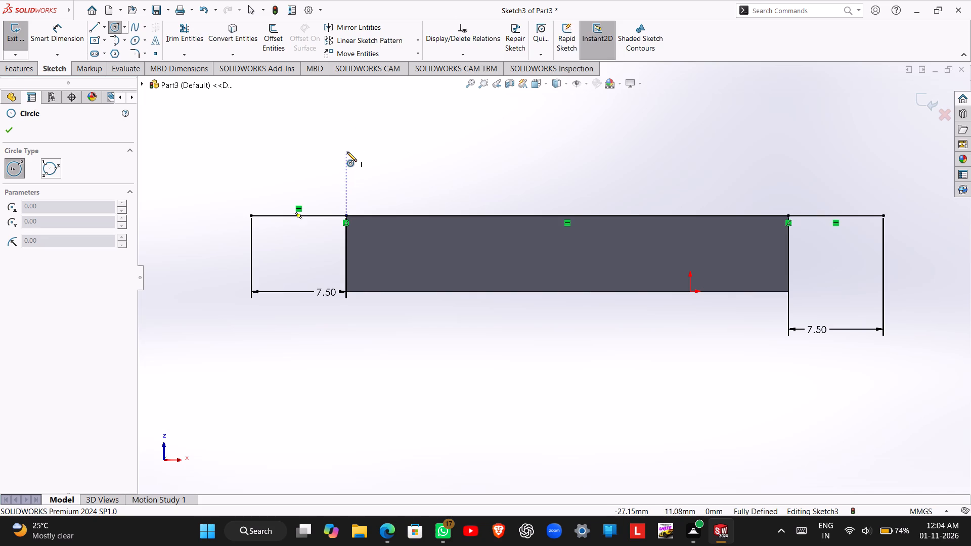
pyautogui.click(347, 146)
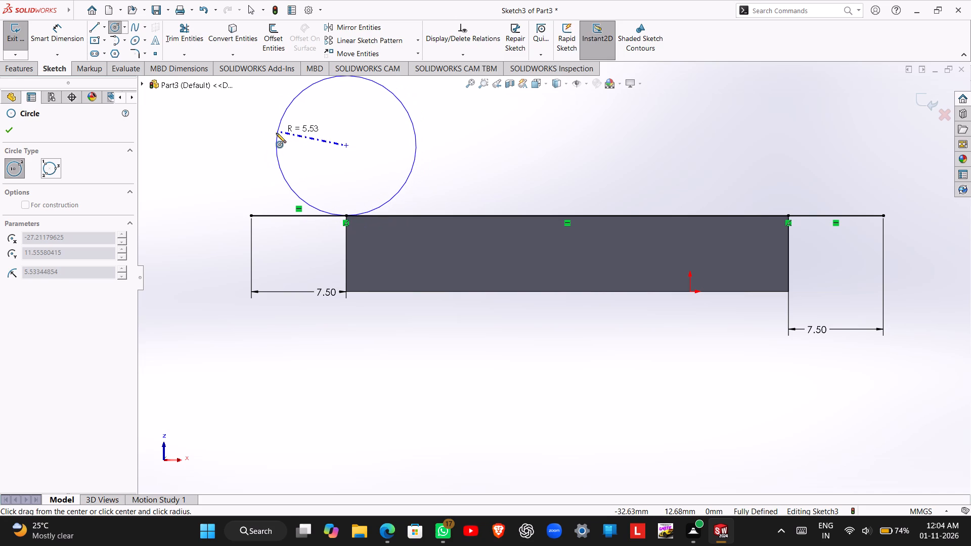
pyautogui.click(344, 215)
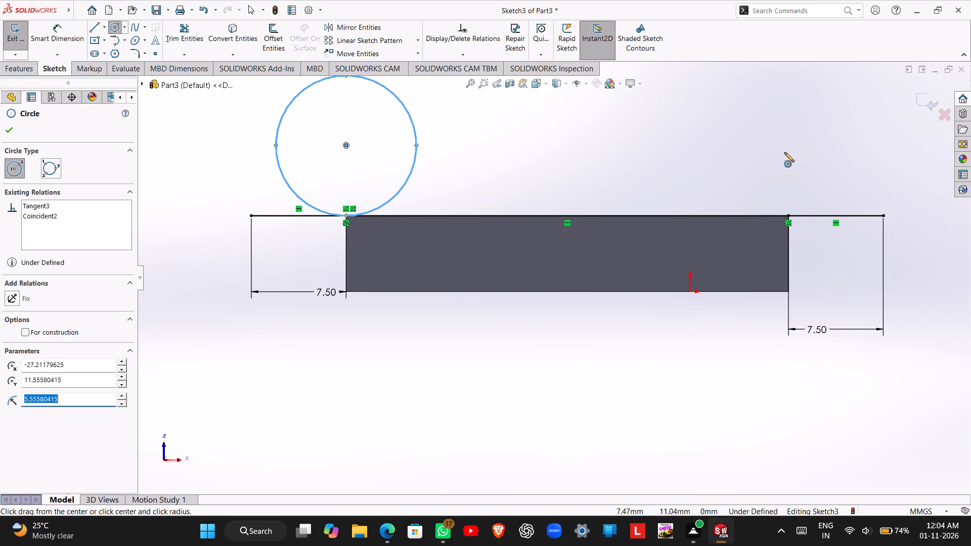
pyautogui.click(782, 145)
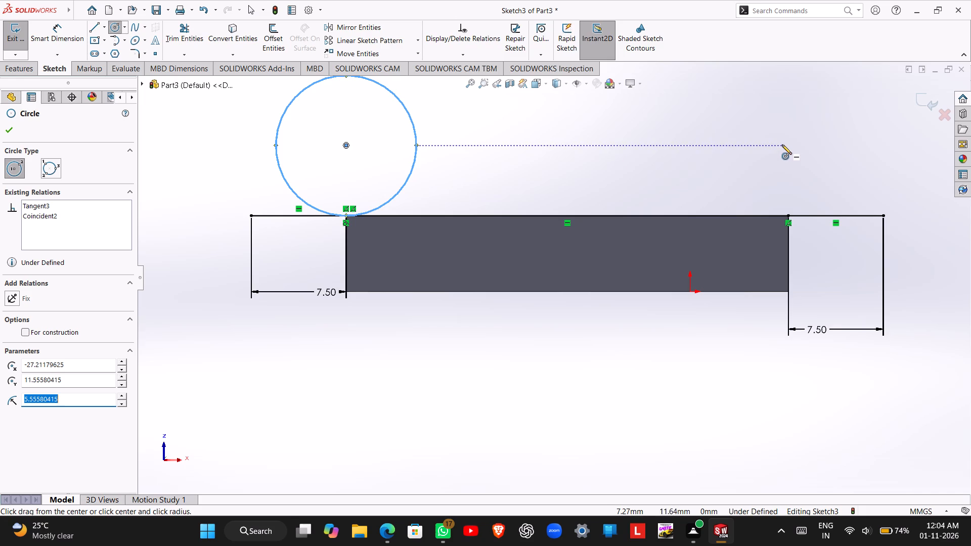
pyautogui.click(788, 216)
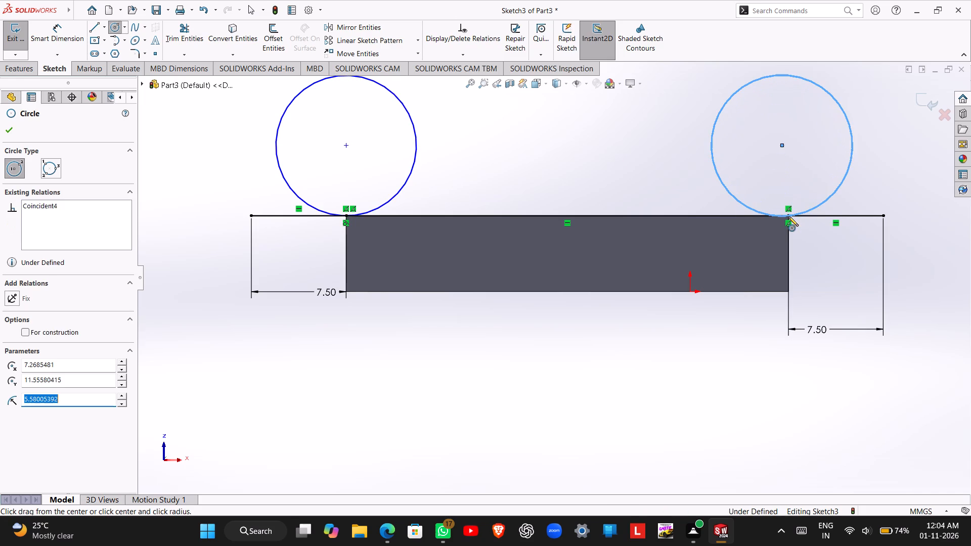
pyautogui.press('Escape')
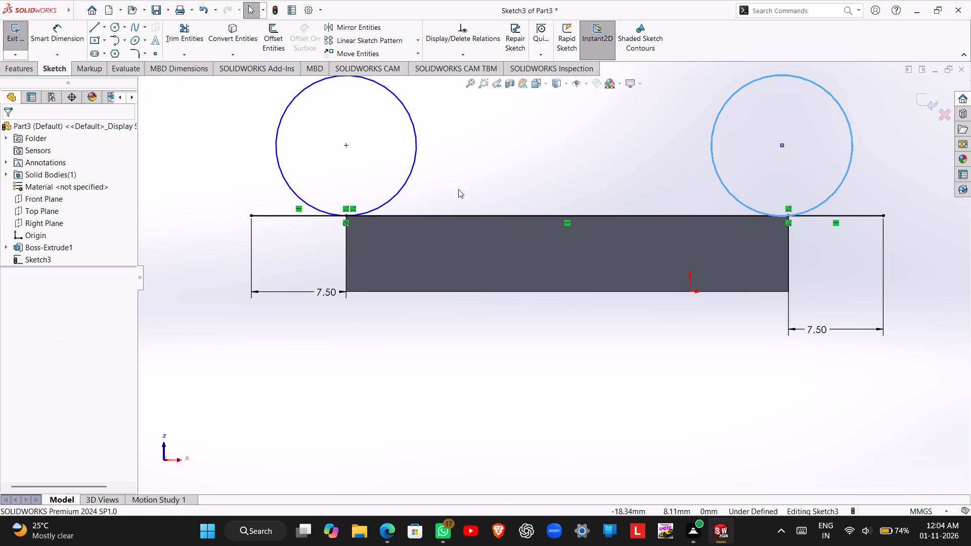
# Dimension the left circle's diameter to 28 mm.
pyautogui.moveTo(458, 189); pyautogui.dragTo(460, 152, button='right')
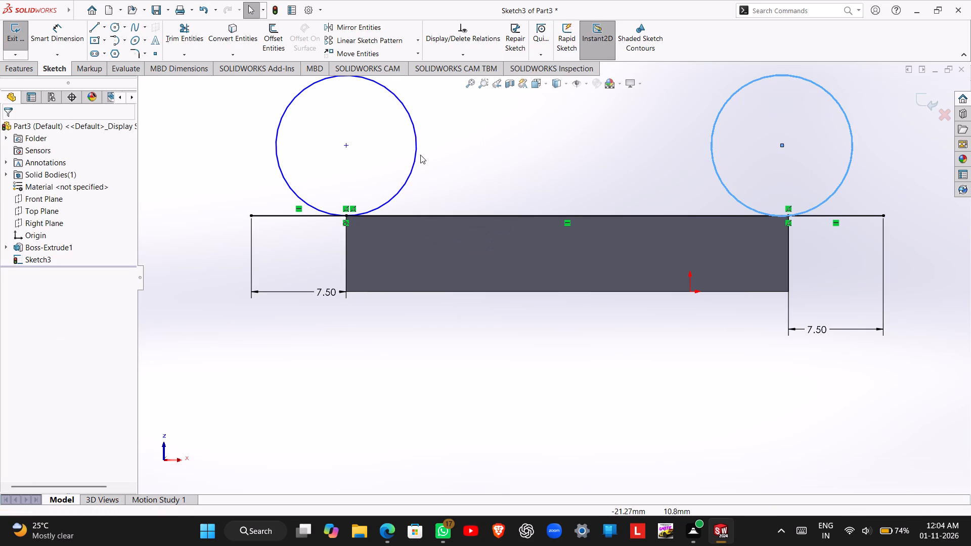
pyautogui.moveTo(464, 183); pyautogui.dragTo(466, 146, button='right')
pyautogui.moveTo(457, 170); pyautogui.dragTo(466, 144, button='right')
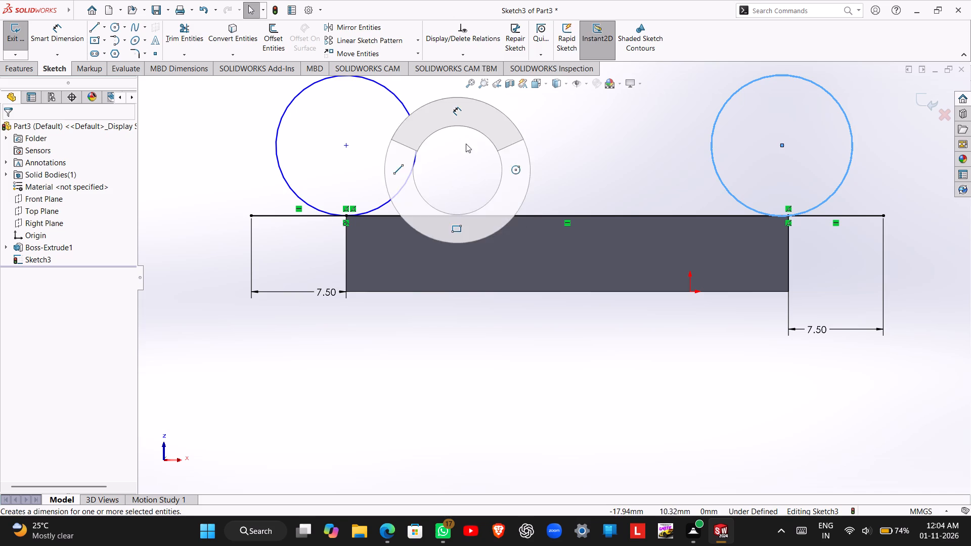
pyautogui.moveTo(466, 144); pyautogui.dragTo(467, 120, button='right')
pyautogui.click(418, 145)
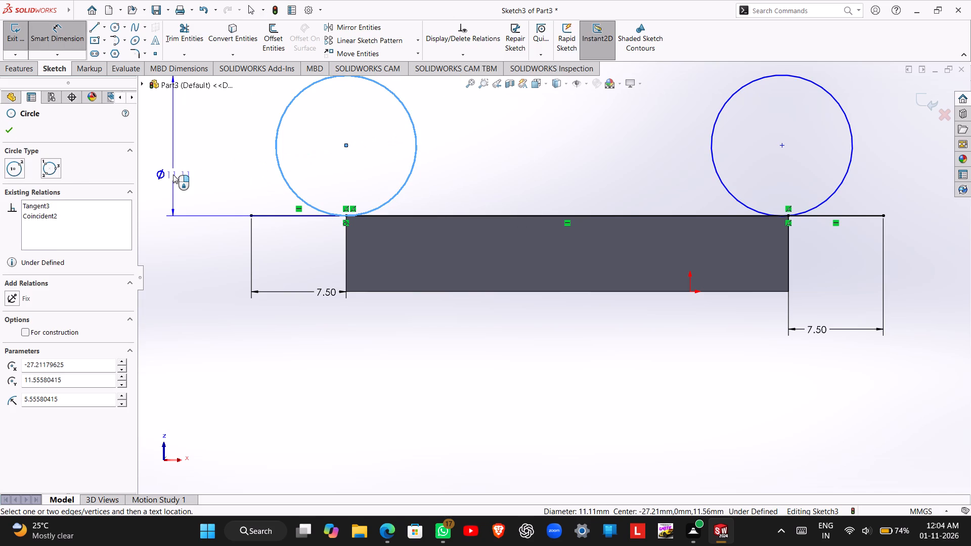
pyautogui.click(173, 174)
pyautogui.write('28')
pyautogui.press('Return')
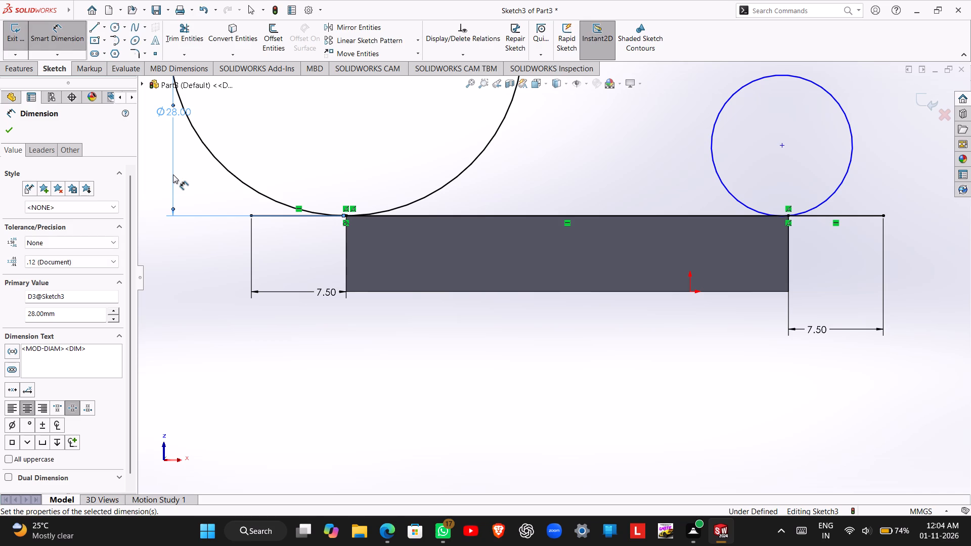
# Dimension the right circle's diameter to 28 mm.
pyautogui.scroll(5, 173, 174)
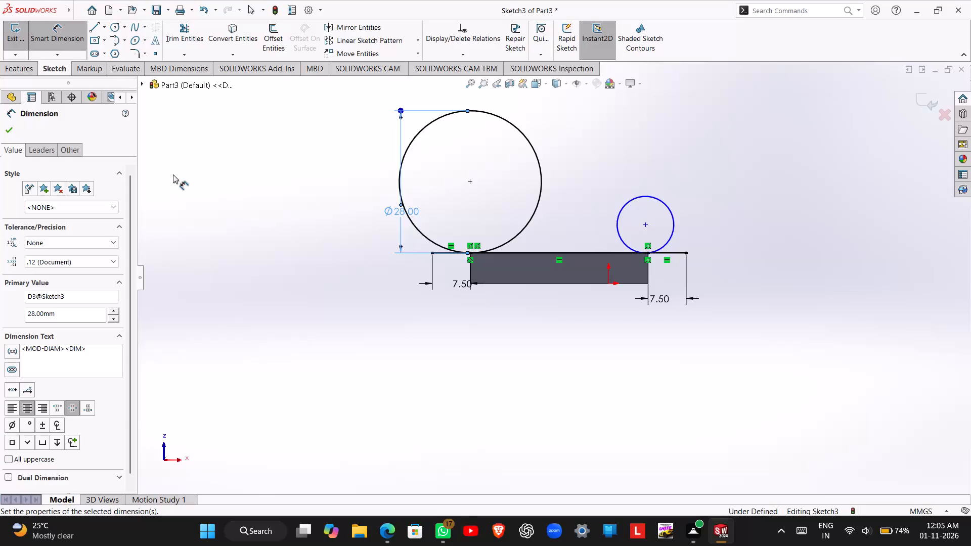
pyautogui.click(672, 211)
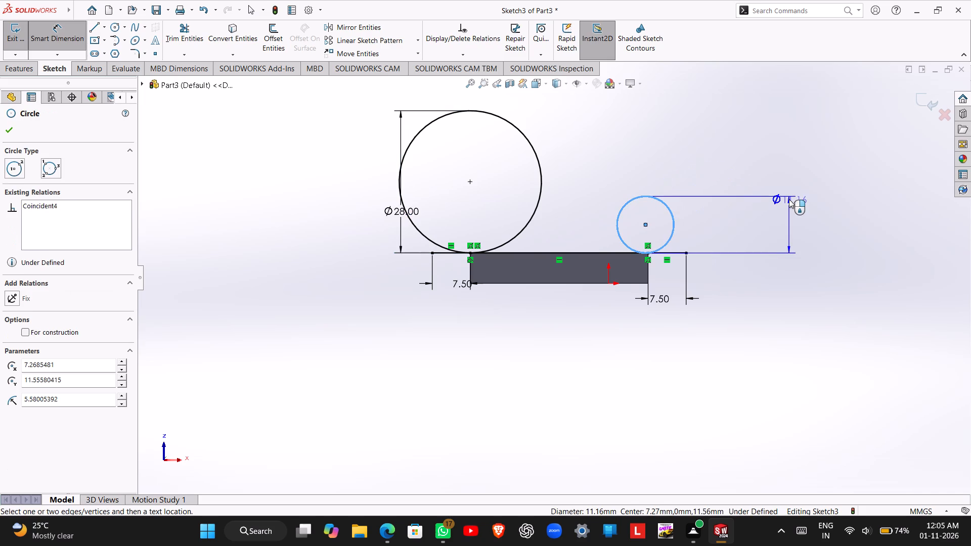
pyautogui.click(789, 199)
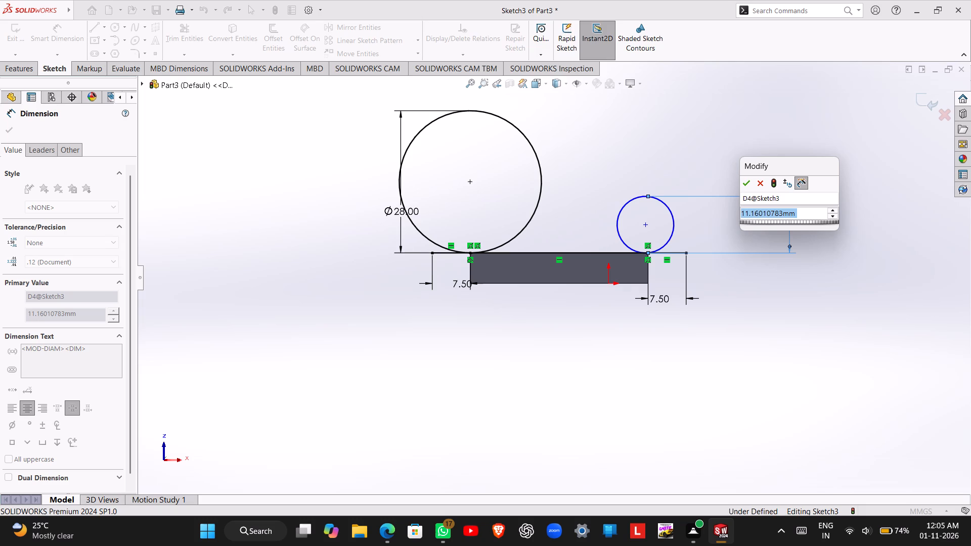
pyautogui.write('28')
pyautogui.press('Return')
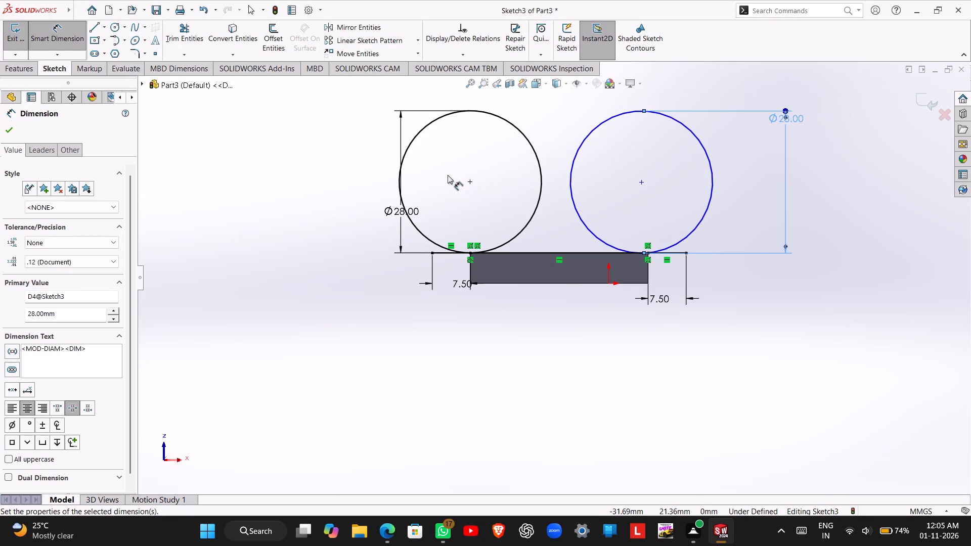
# Try to dimension the horizontal distance between the two circles' centres as 50 mm.
pyautogui.click(471, 183)
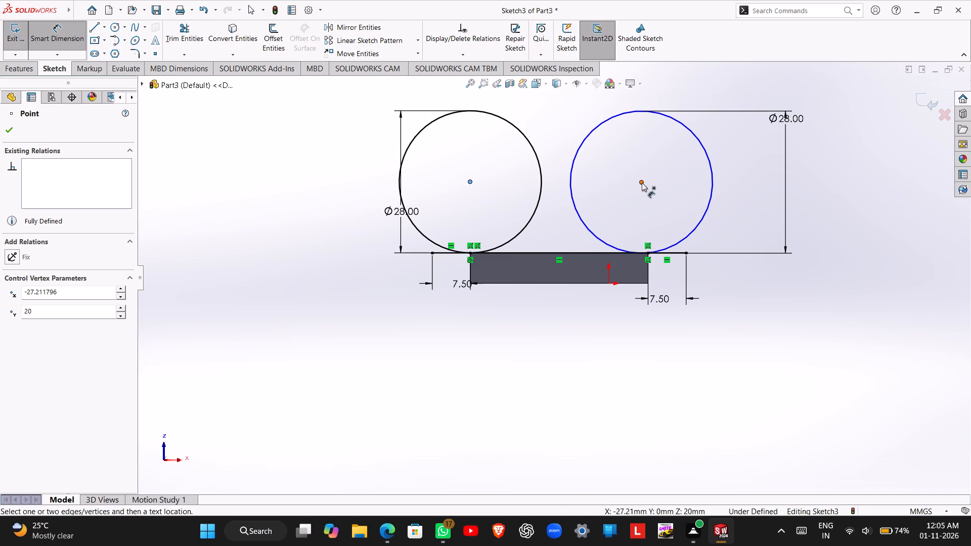
pyautogui.click(642, 183)
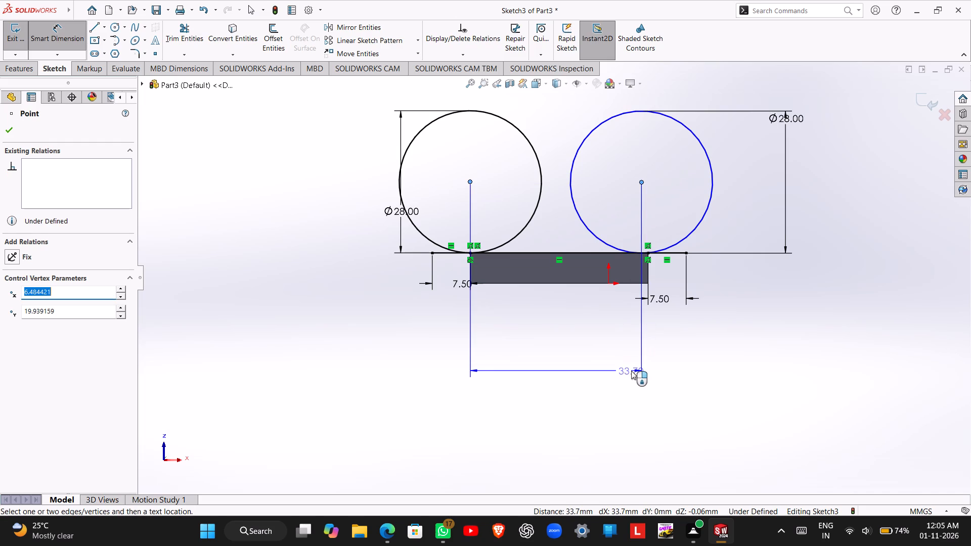
pyautogui.click(631, 371)
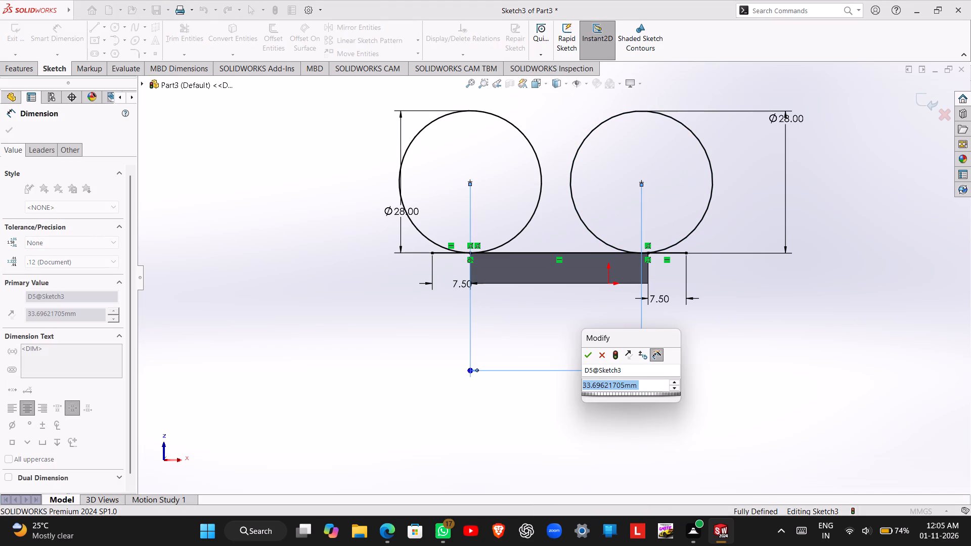
pyautogui.write('50')
pyautogui.press('Return')
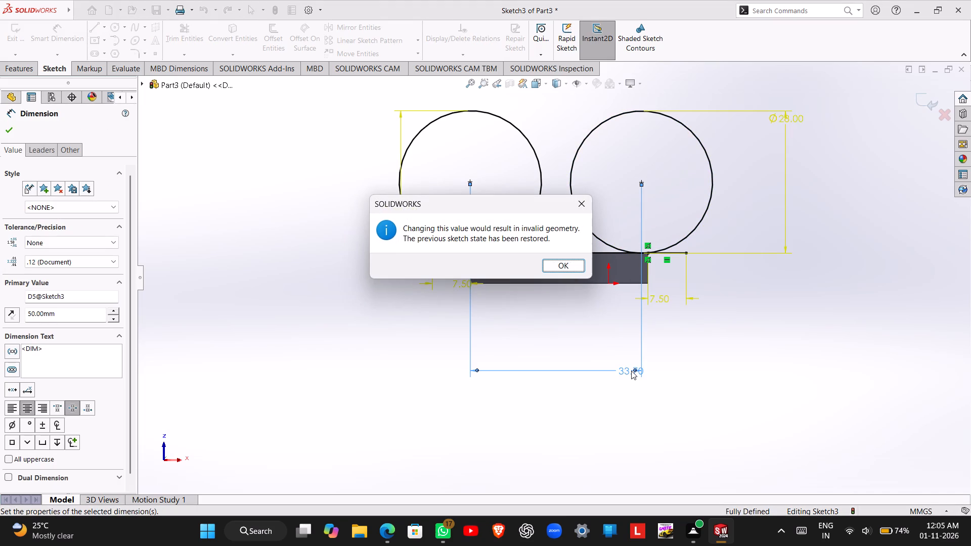
pyautogui.click(565, 264)
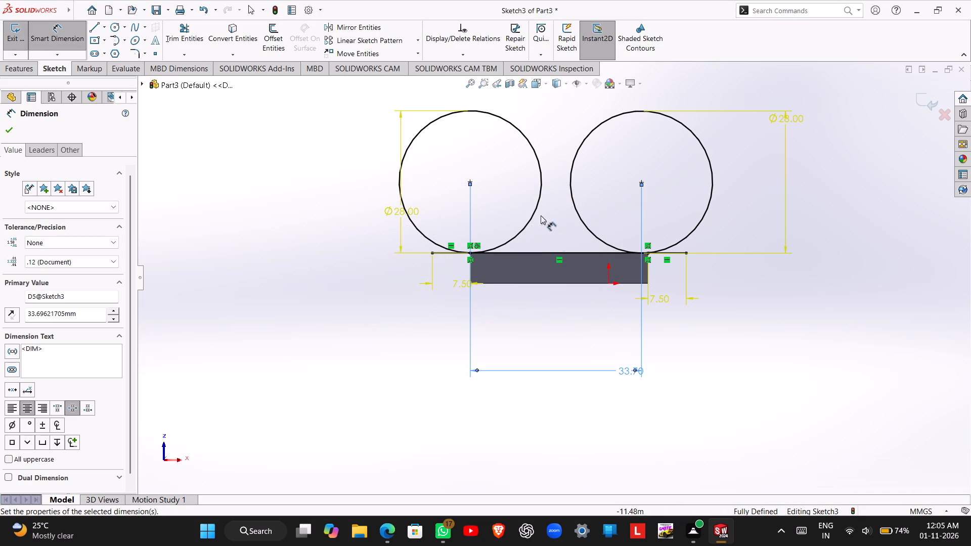
pyautogui.click(436, 272)
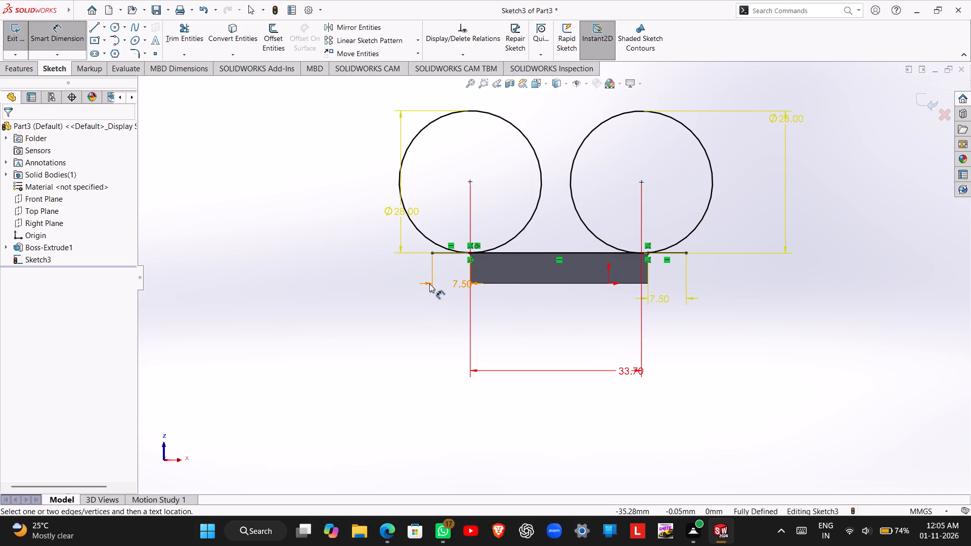
pyautogui.press('Escape')
pyautogui.press('Escape')
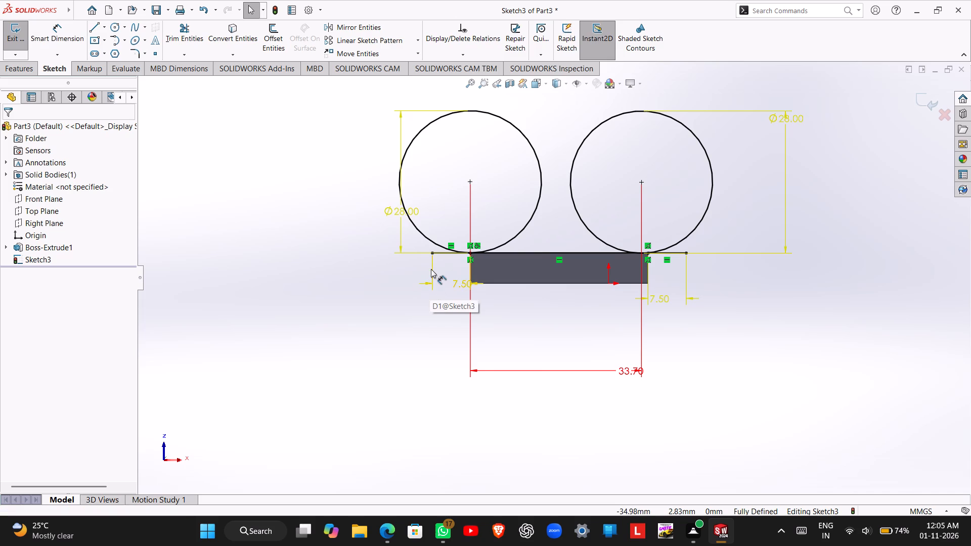
pyautogui.press('Escape')
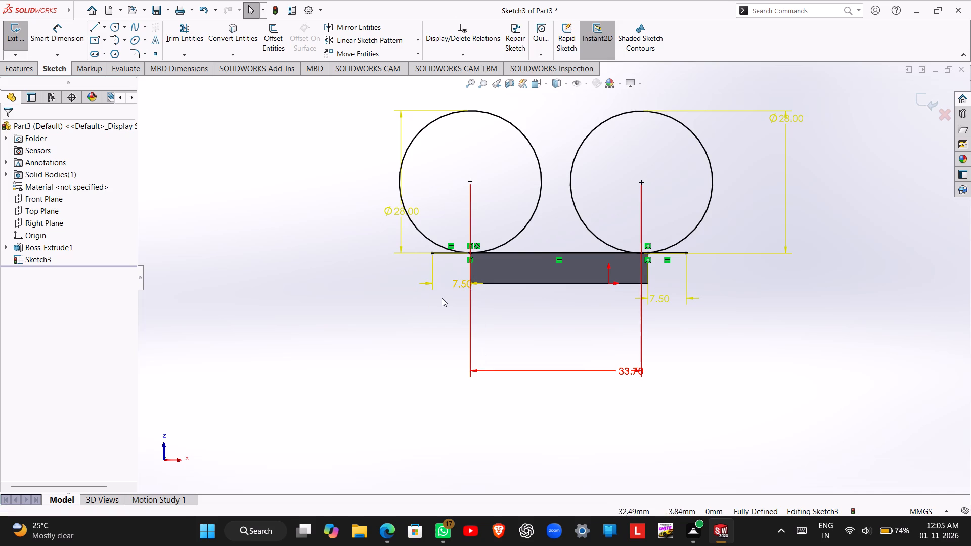
# Select the length dimension of the left extension line.
pyautogui.rightClick(438, 282)
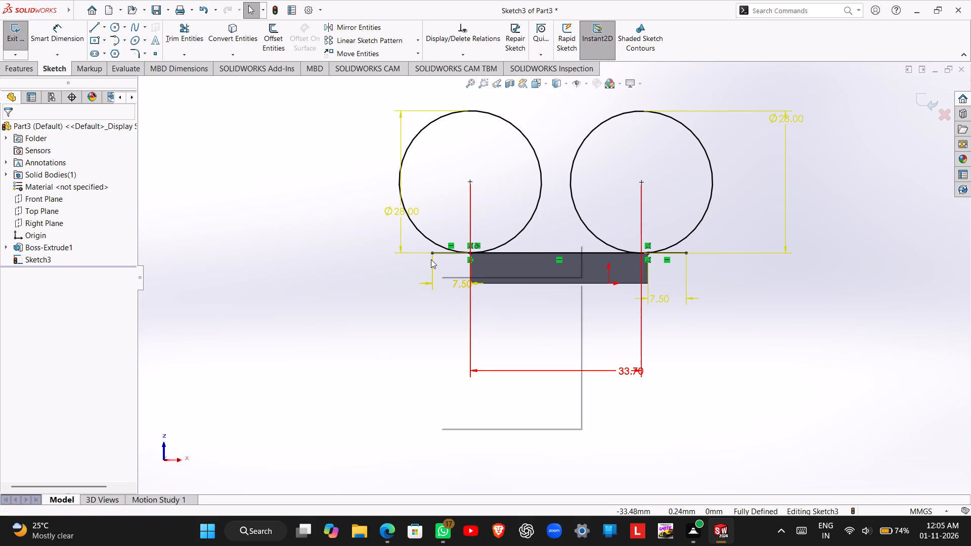
pyautogui.press('Escape')
pyautogui.click(431, 259)
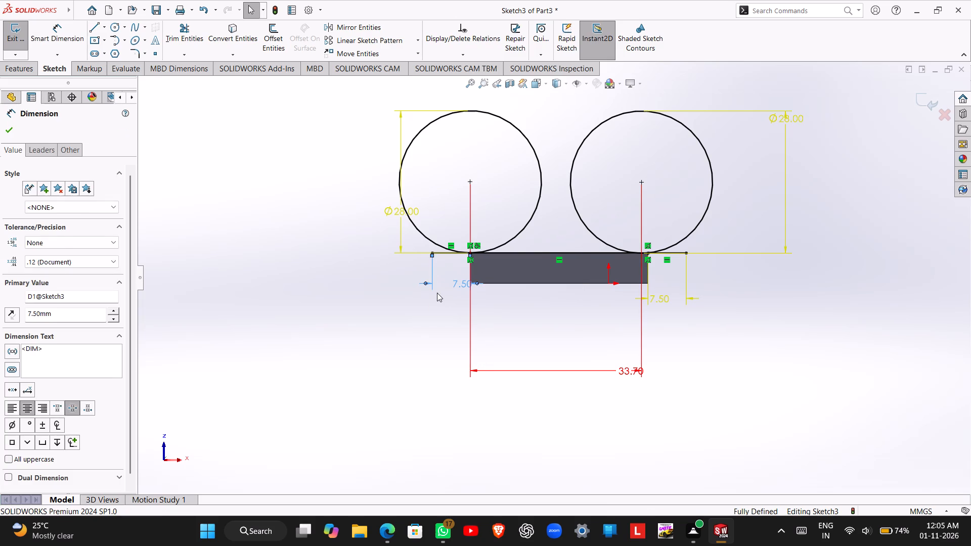
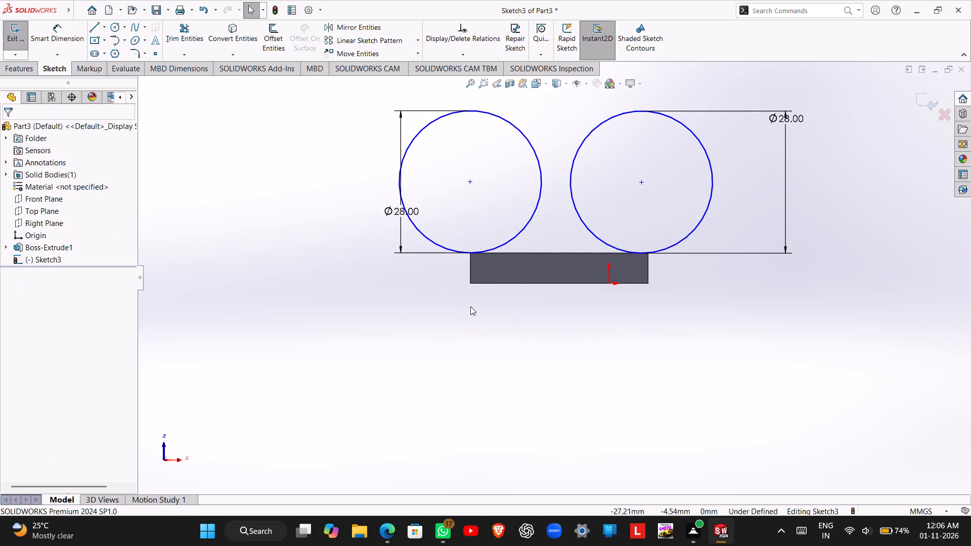
# Dimension the horizontal distance between the two circles' centres as 50 mm, placing the dimension below the plate.
pyautogui.moveTo(417, 318); pyautogui.dragTo(408, 182, button='right')
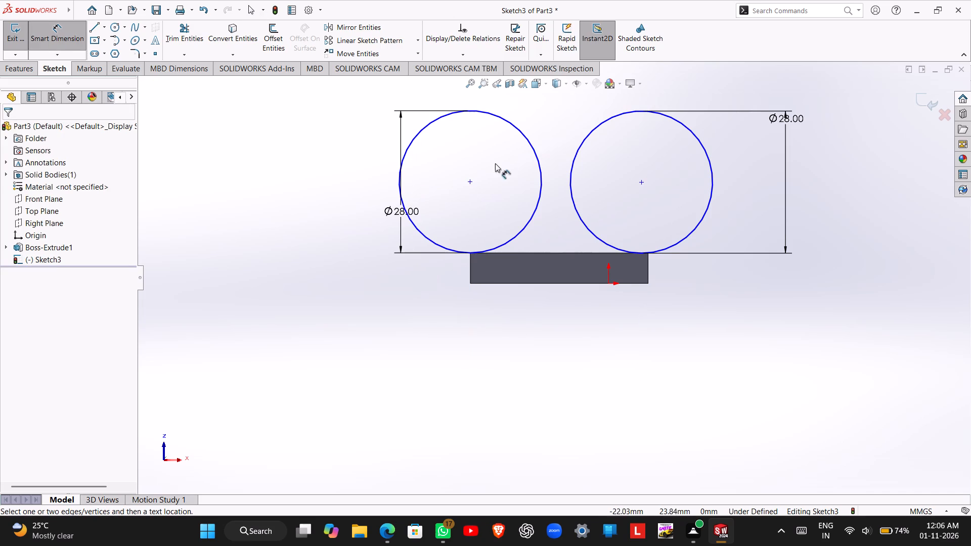
pyautogui.click(472, 181)
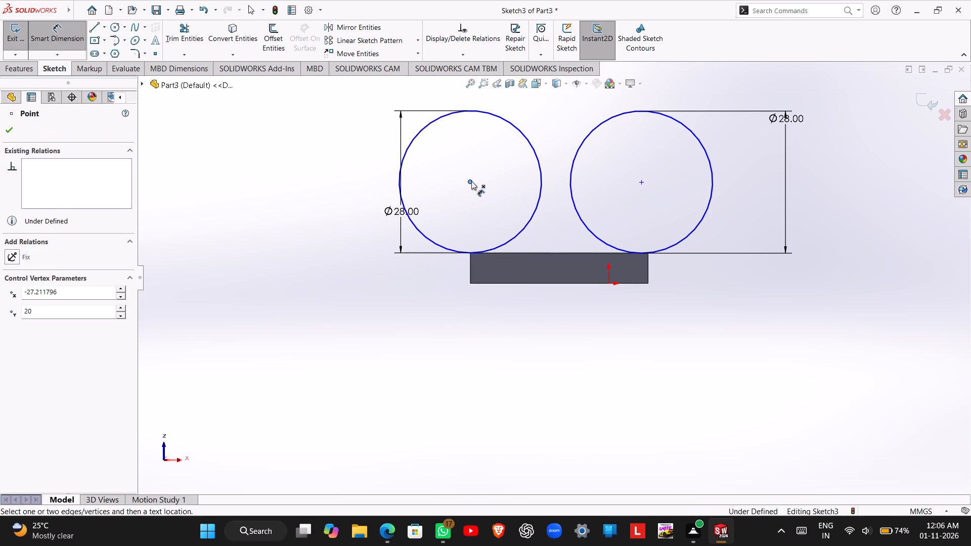
pyautogui.click(643, 181)
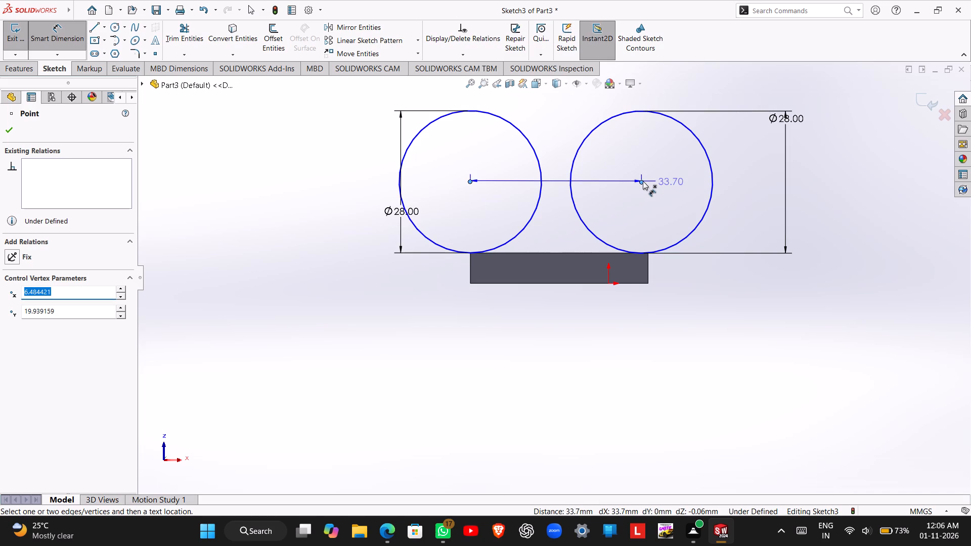
pyautogui.click(636, 354)
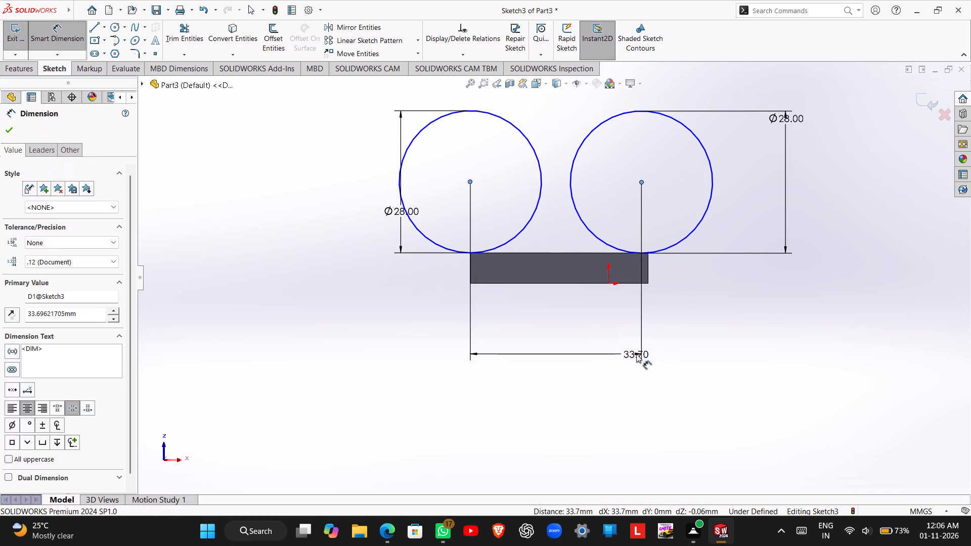
pyautogui.write('50')
pyautogui.press('Return')
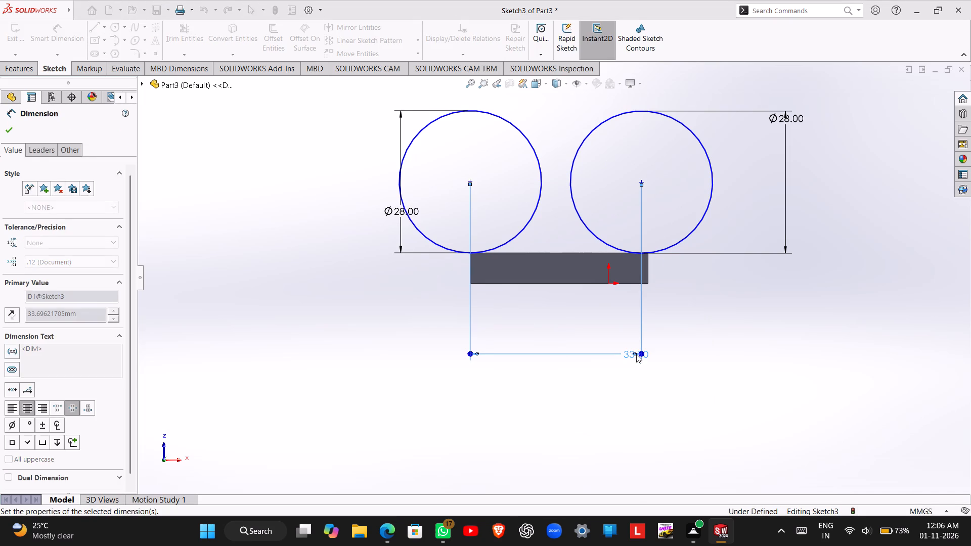
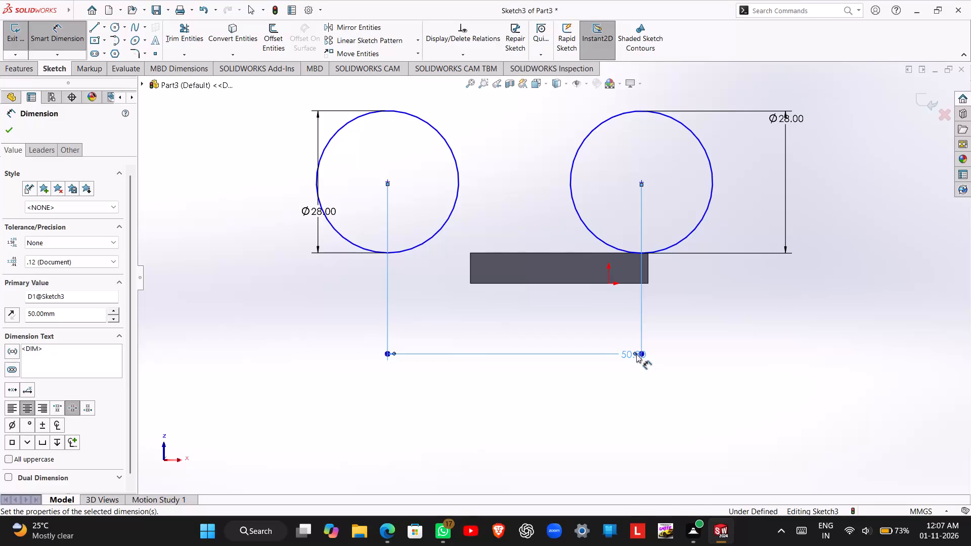
# Undo the 50 mm spacing between the circles' centres and the removal of the horizontal lines along the plate's upper edge.
pyautogui.hotkey('ctrl', 'z')
pyautogui.hotkey('ctrl', 'z')
pyautogui.hotkey('ctrl', 'z')
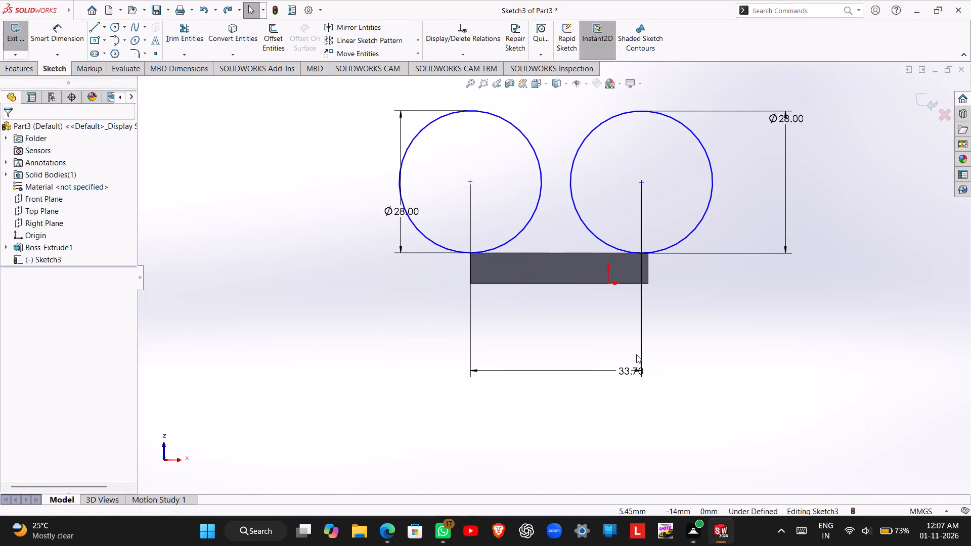
pyautogui.hotkey('ctrl', 'z')
pyautogui.hotkey('ctrl', 'z')
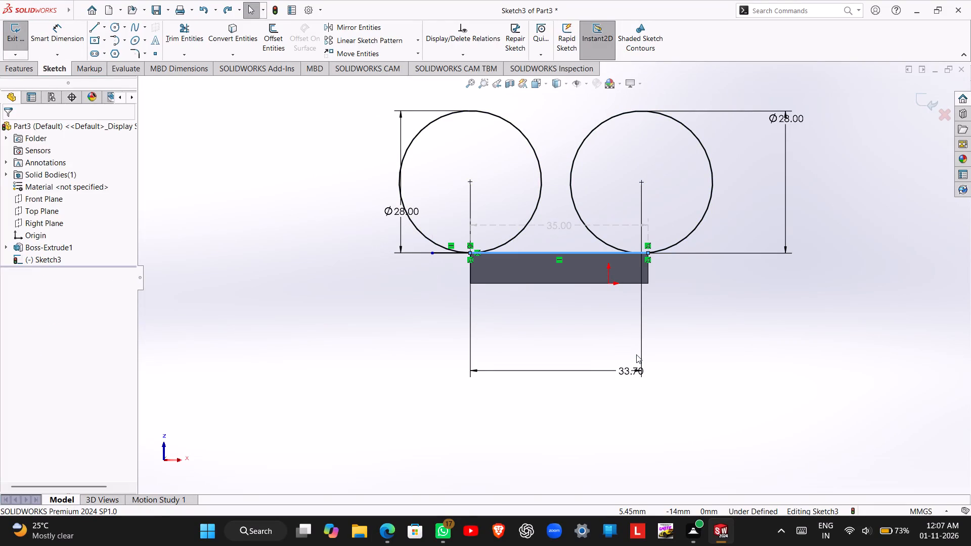
pyautogui.hotkey('ctrl', 'z')
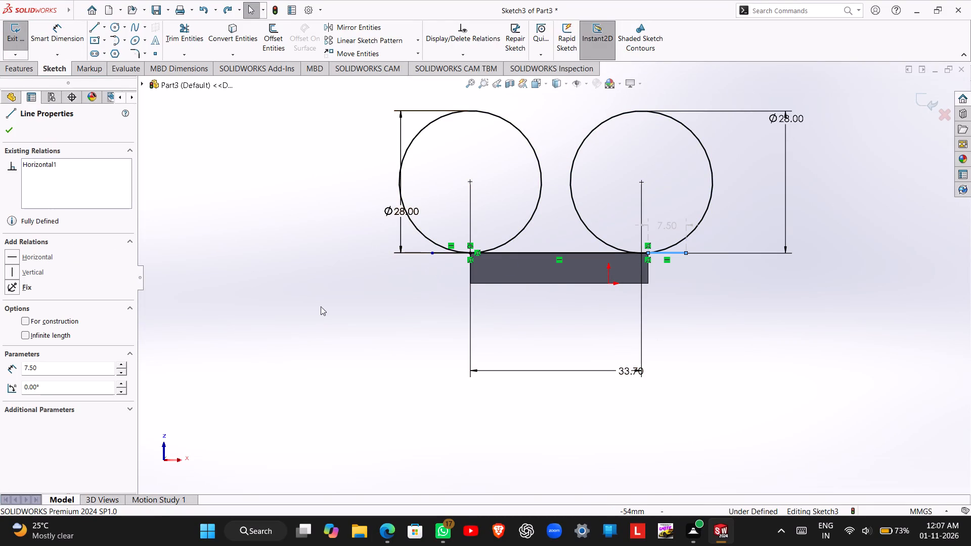
pyautogui.press('Escape')
pyautogui.press('Escape')
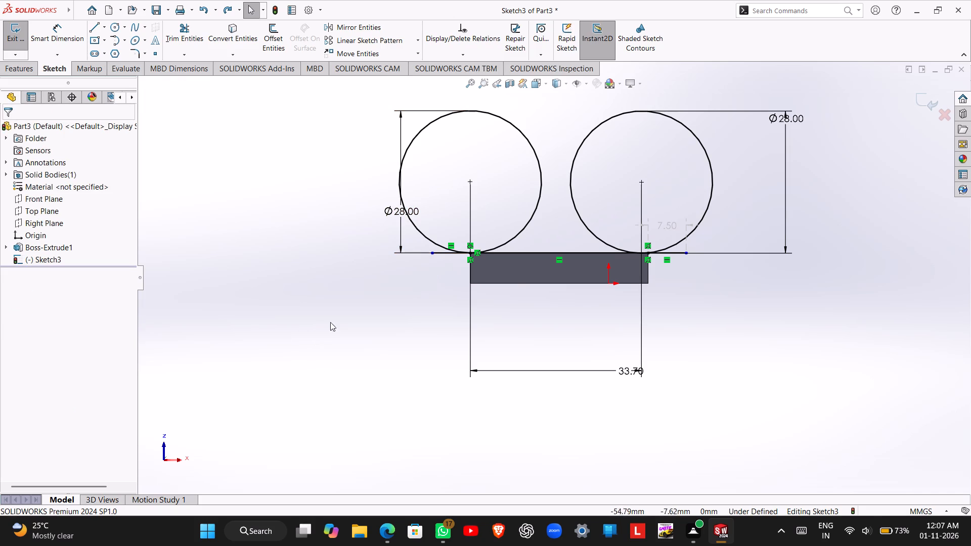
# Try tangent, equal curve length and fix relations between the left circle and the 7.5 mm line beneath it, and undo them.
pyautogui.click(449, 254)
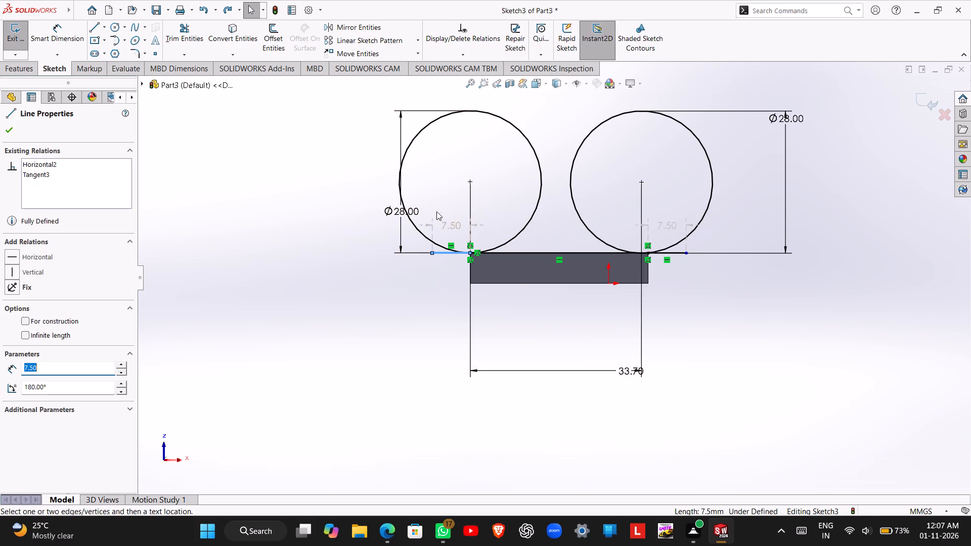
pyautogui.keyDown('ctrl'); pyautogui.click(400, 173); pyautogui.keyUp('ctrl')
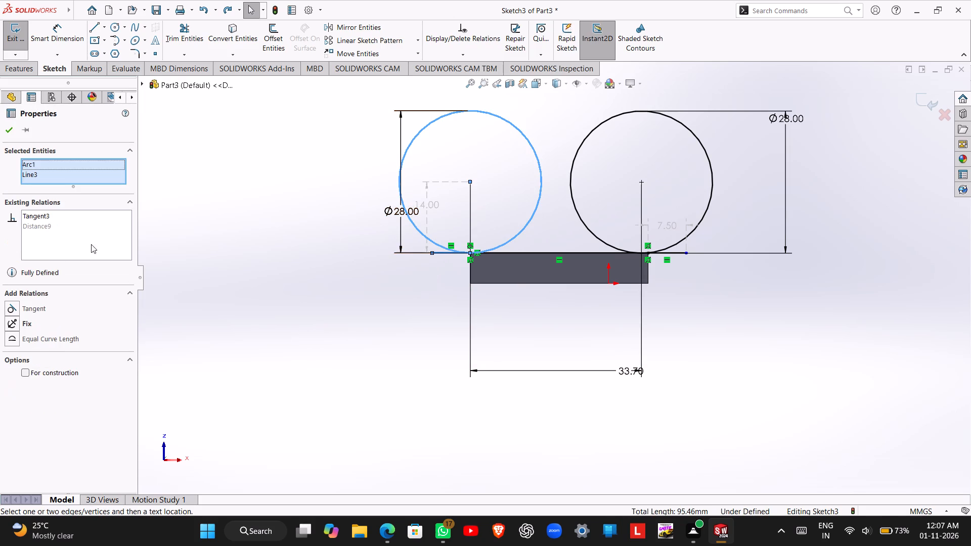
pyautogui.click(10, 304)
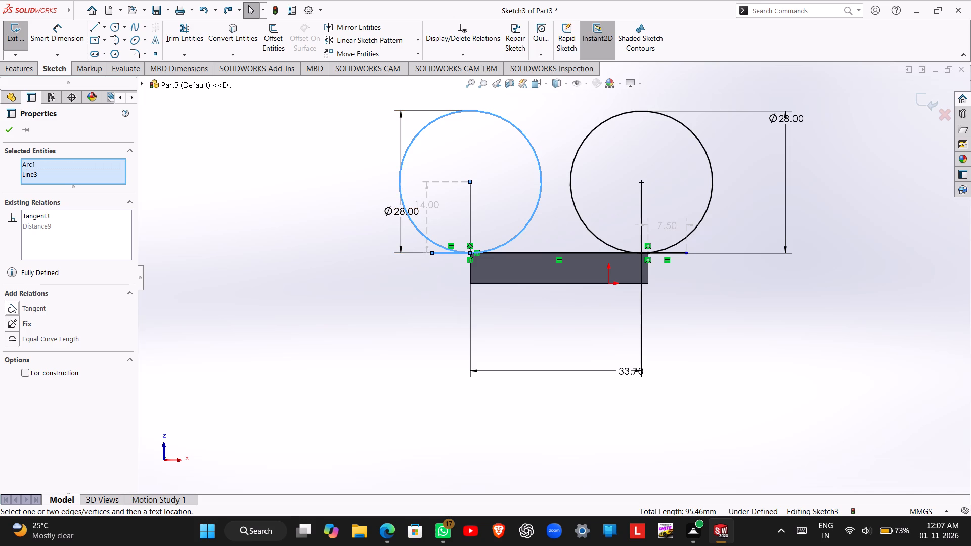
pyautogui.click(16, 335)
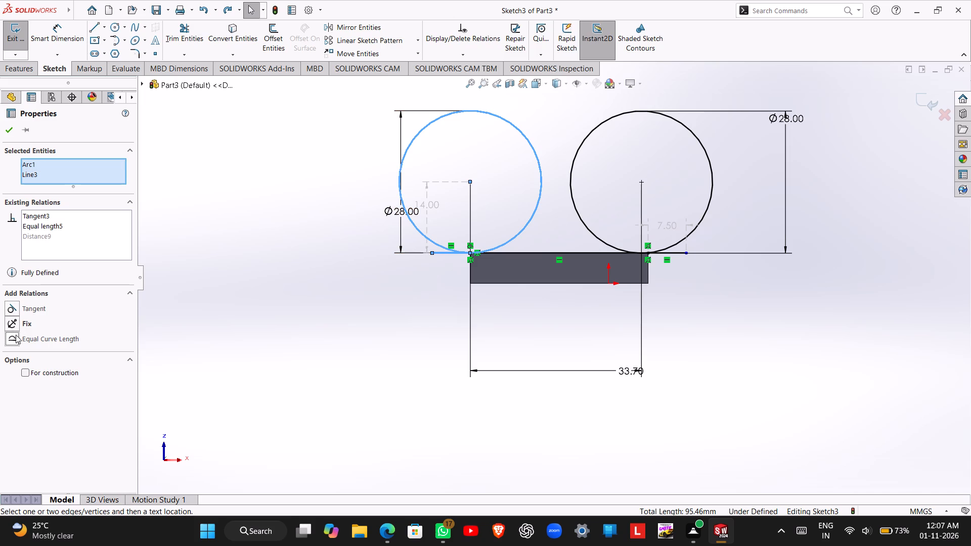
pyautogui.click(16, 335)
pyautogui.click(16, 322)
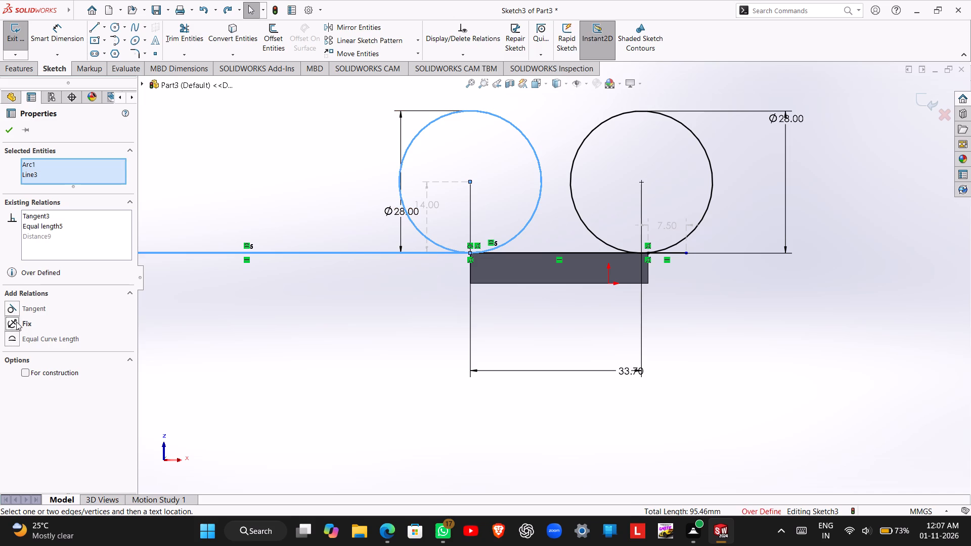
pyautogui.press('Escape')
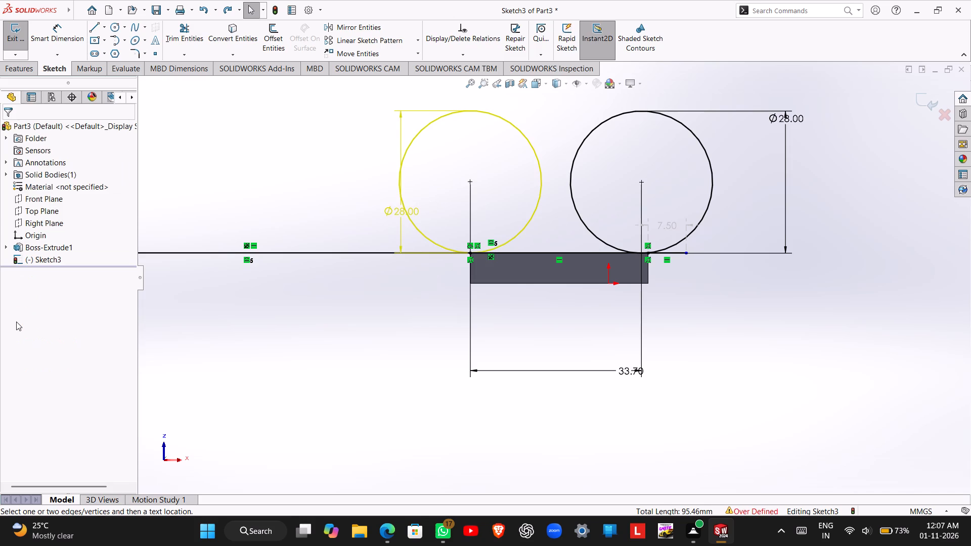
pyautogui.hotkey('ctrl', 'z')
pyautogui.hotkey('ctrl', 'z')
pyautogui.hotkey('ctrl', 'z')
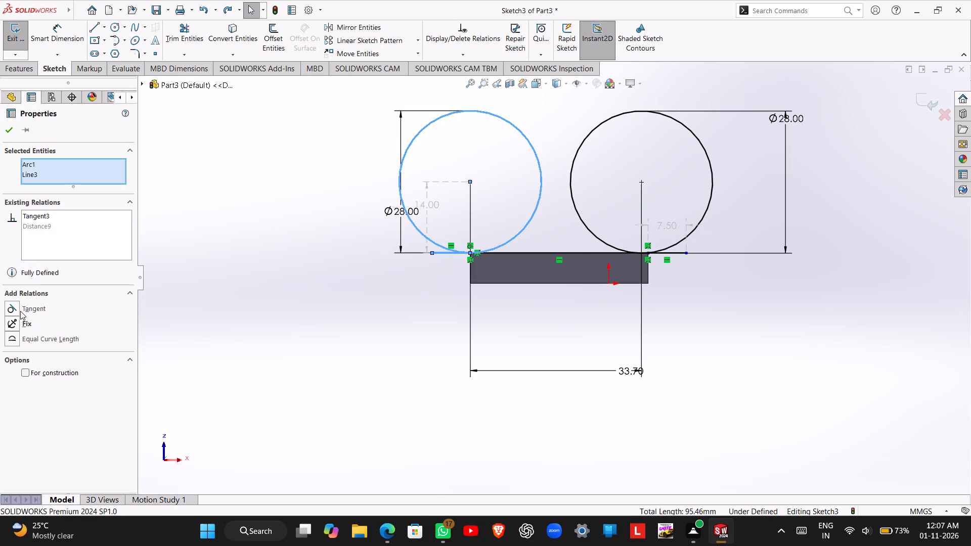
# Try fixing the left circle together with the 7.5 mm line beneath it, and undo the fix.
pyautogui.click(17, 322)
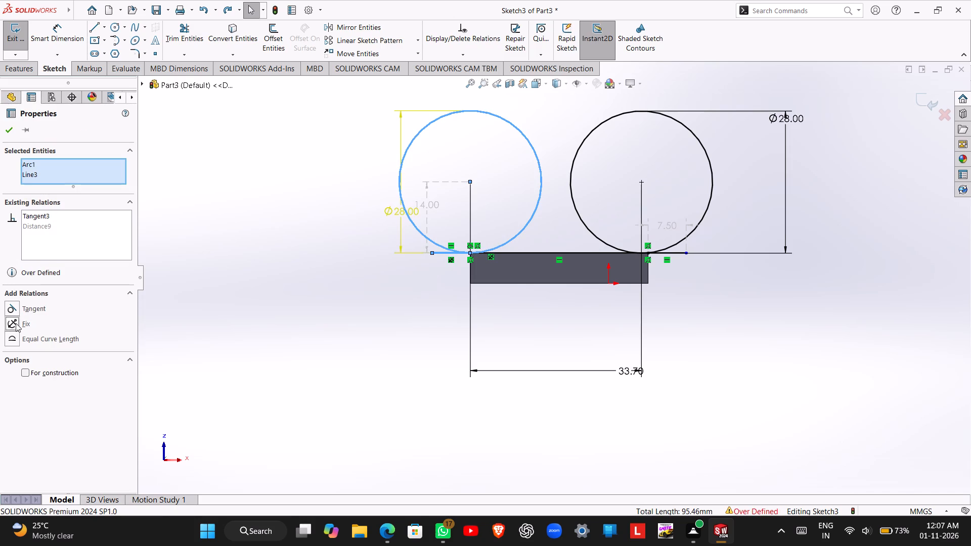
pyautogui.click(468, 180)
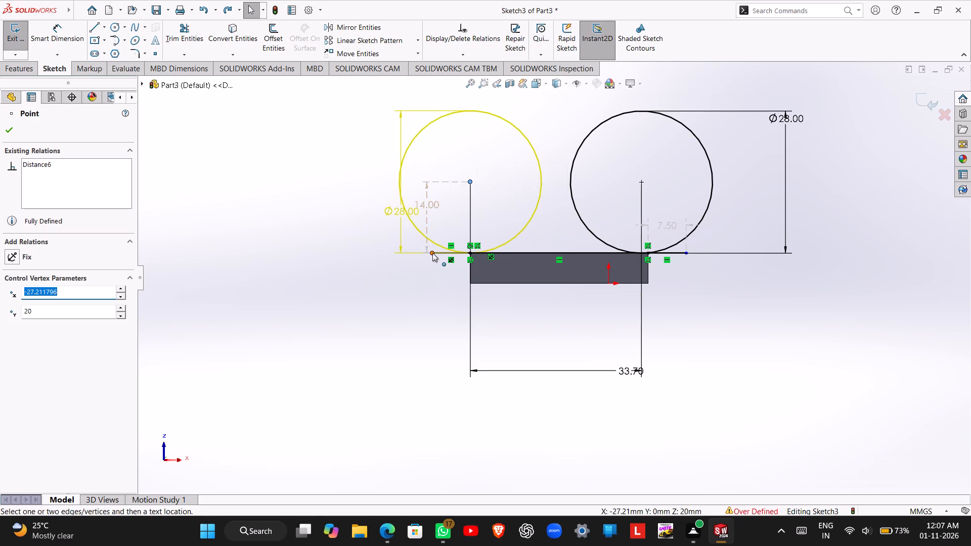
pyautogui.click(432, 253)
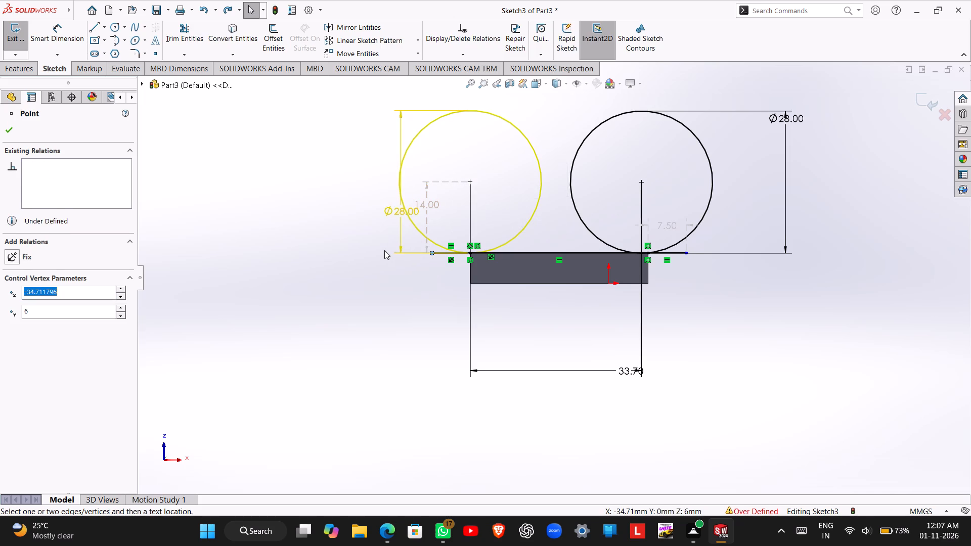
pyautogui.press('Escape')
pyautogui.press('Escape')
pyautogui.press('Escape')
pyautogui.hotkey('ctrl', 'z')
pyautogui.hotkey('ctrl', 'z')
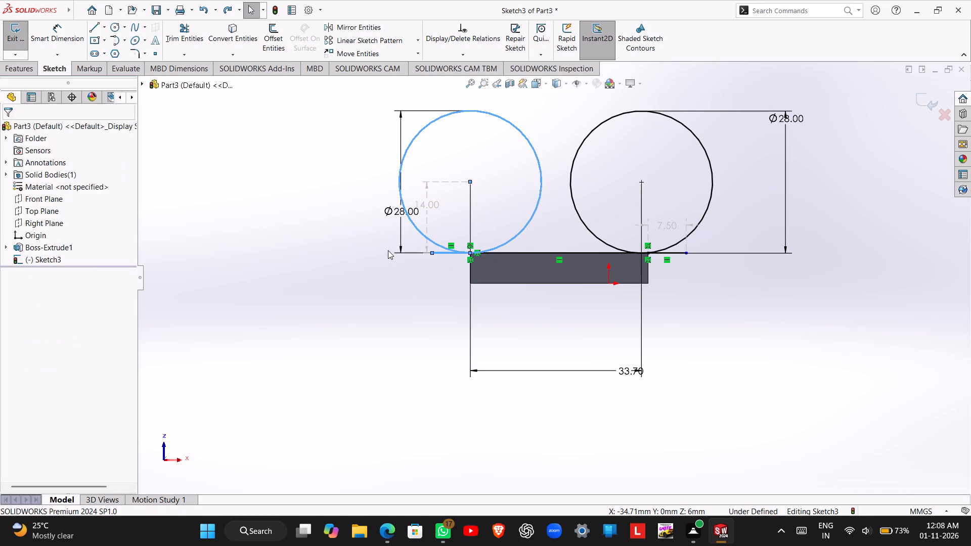
# Undo the sketch back past both circles and their dimensions, keeping only the horizontal lines with their 7.50 mm dimensions.
pyautogui.hotkey('ctrl', 'z')
pyautogui.hotkey('ctrl', 'z')
pyautogui.hotkey('ctrl', 'z')
pyautogui.hotkey('ctrl', 'z')
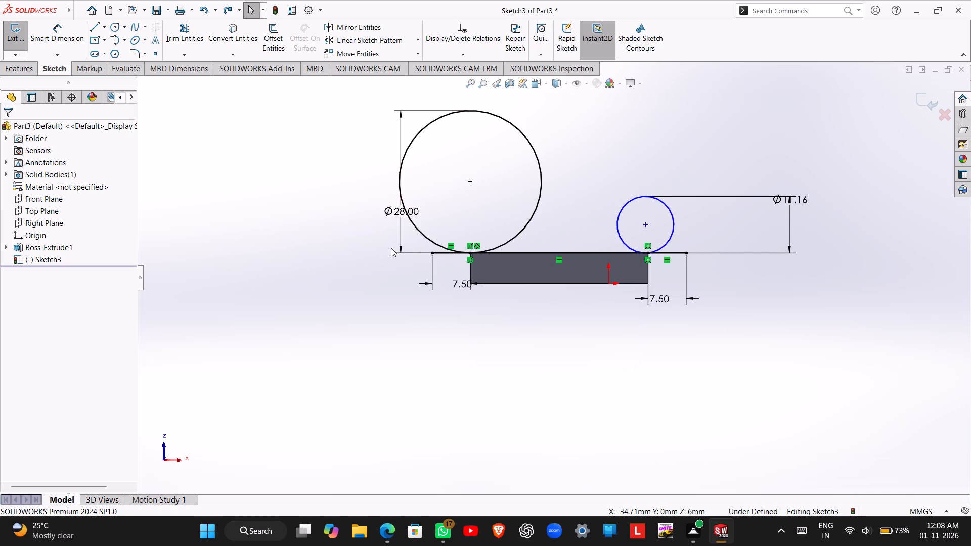
pyautogui.hotkey('ctrl', 'z')
pyautogui.hotkey('ctrl', 'z')
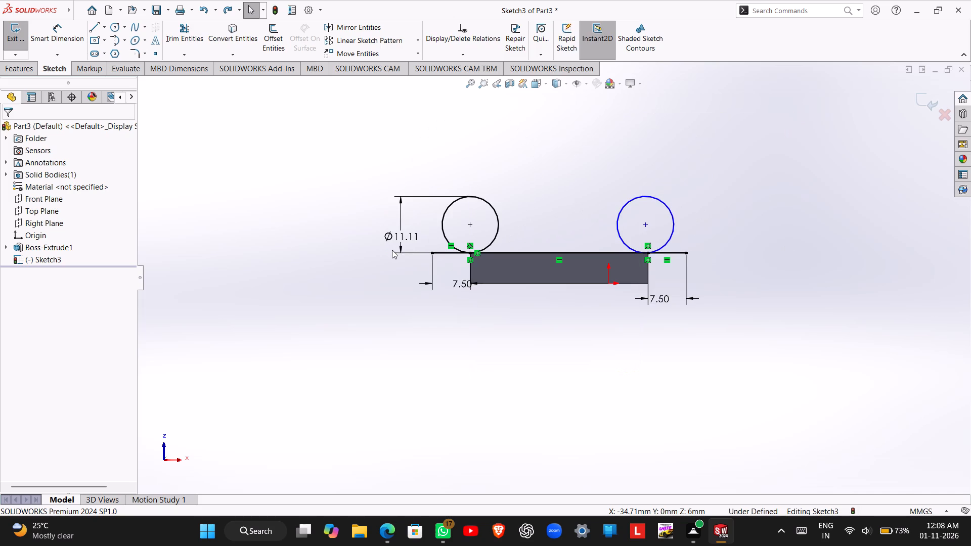
pyautogui.hotkey('ctrl', 'z')
pyautogui.hotkey('ctrl', 'z')
pyautogui.hotkey('ctrl', 'z')
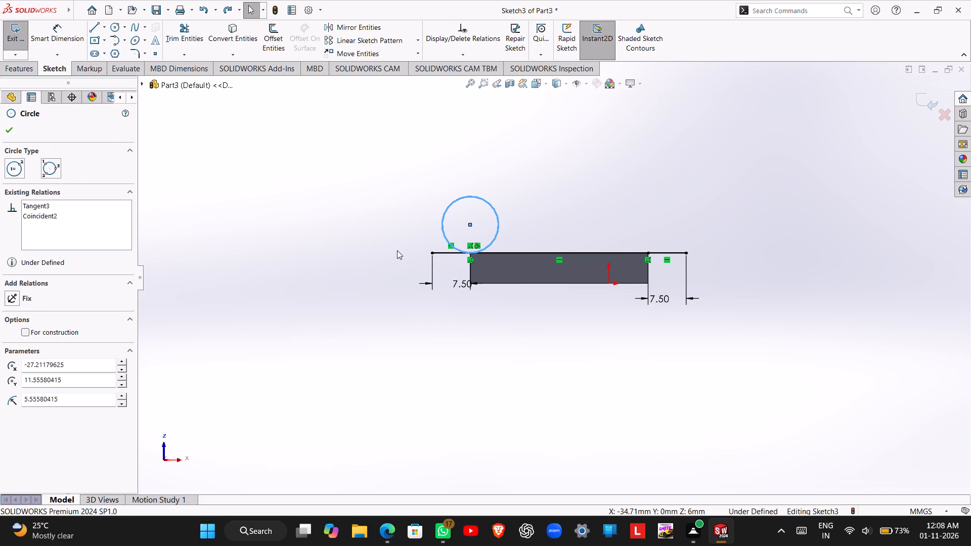
pyautogui.hotkey('ctrl', 'z')
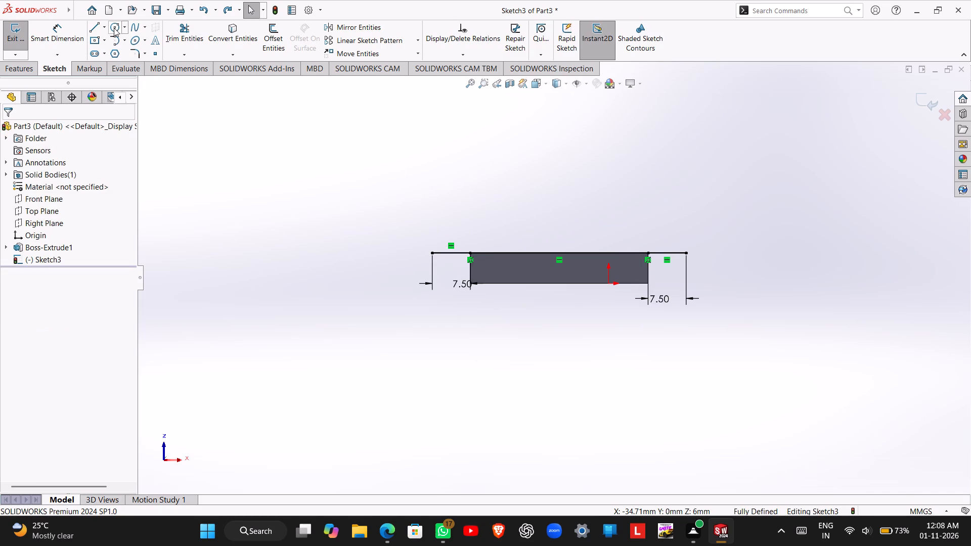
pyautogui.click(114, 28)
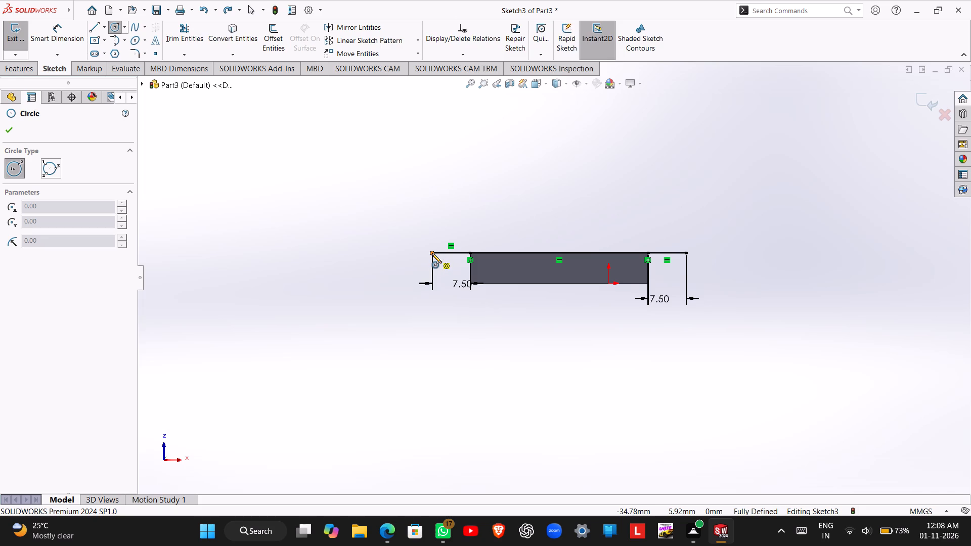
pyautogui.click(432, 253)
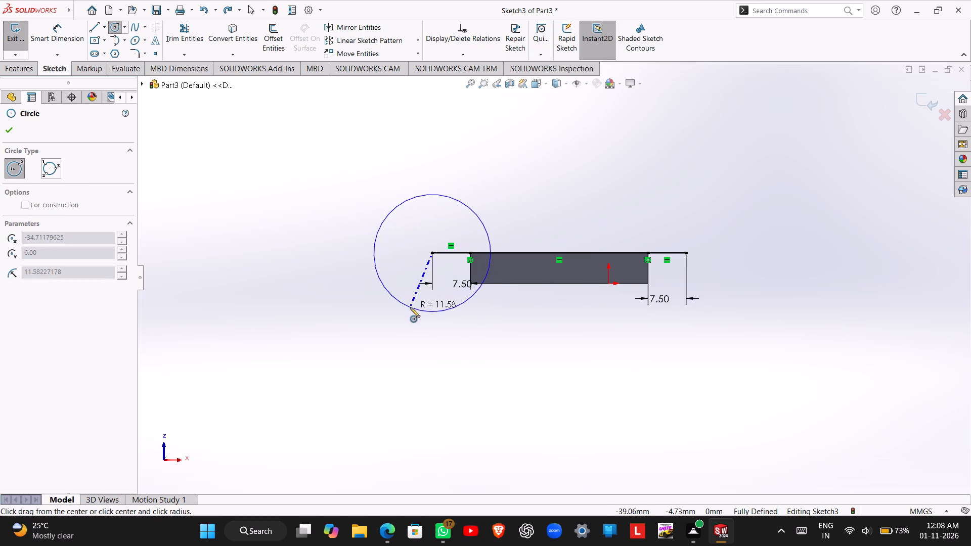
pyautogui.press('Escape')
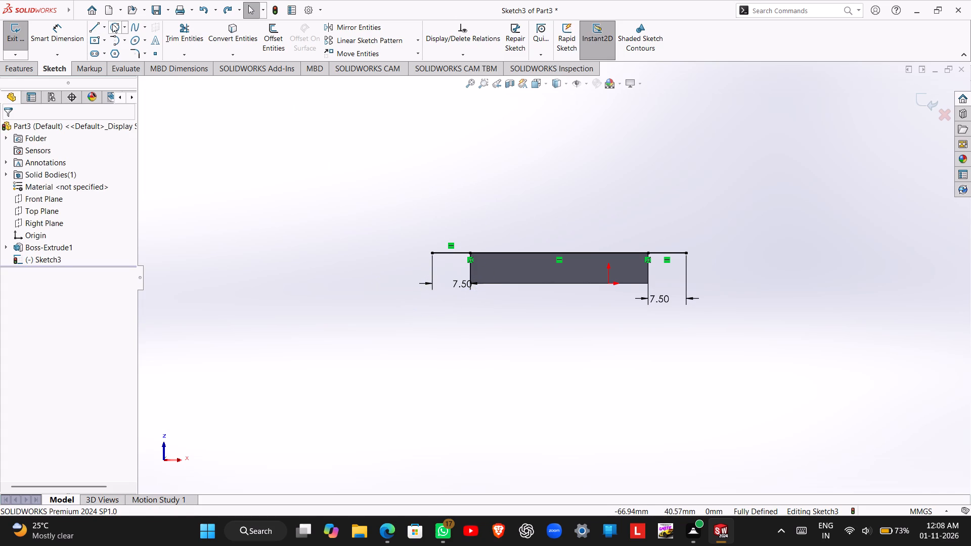
# Sketch two level circles of about 14.3 mm radius above the plate, each passing through the outer end of a 7.5 mm line.
pyautogui.click(112, 24)
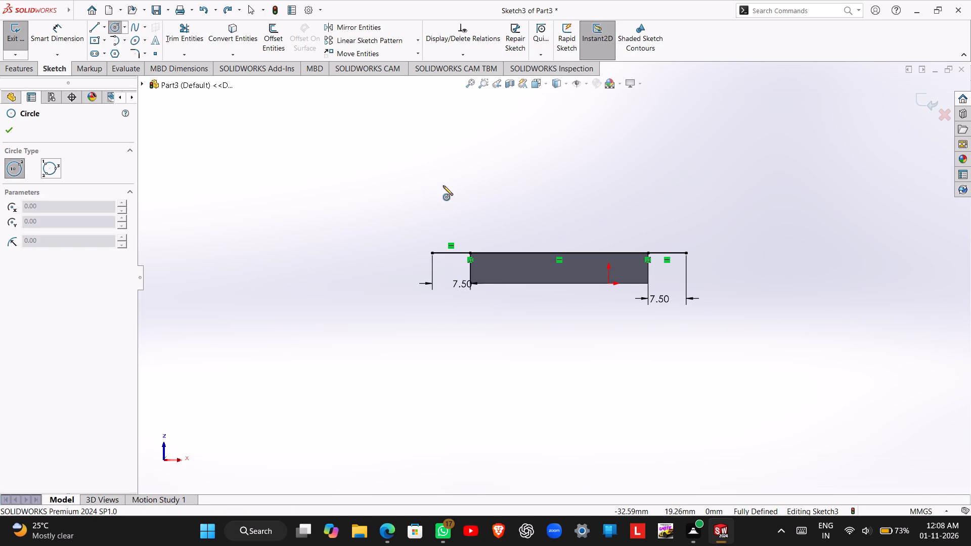
pyautogui.click(428, 180)
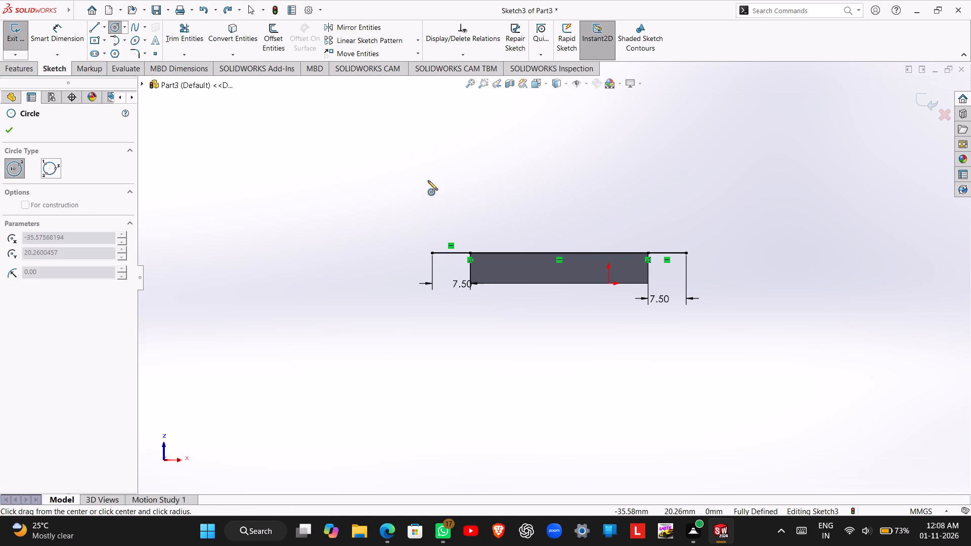
pyautogui.click(432, 252)
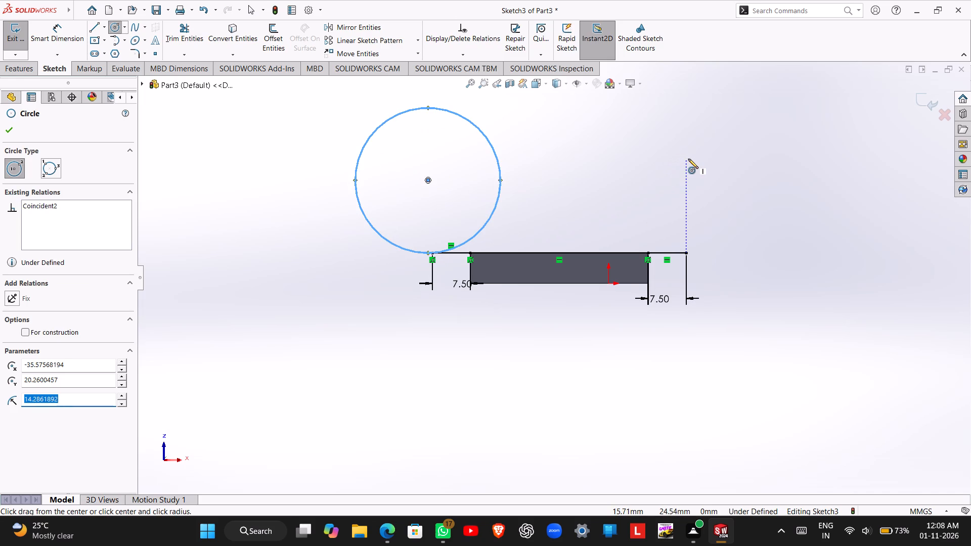
pyautogui.click(686, 180)
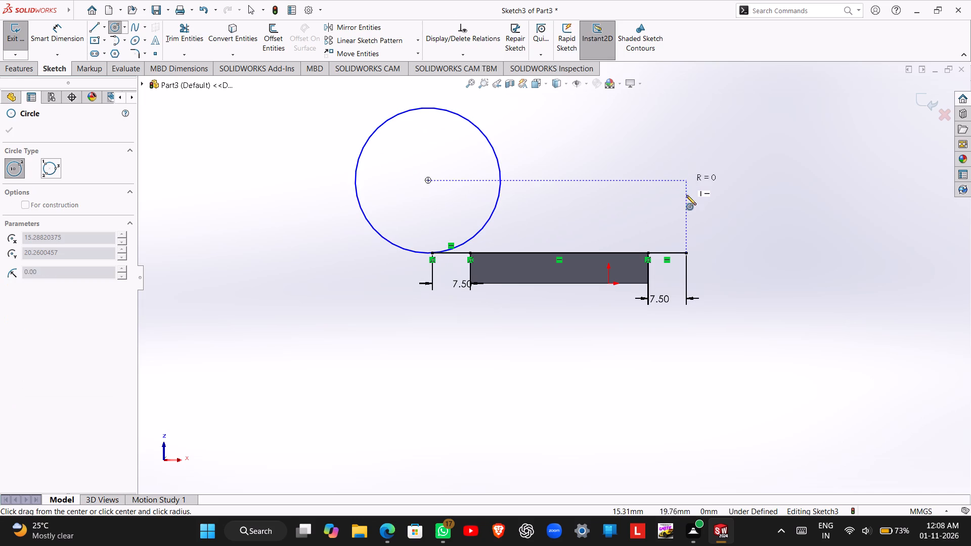
pyautogui.click(688, 251)
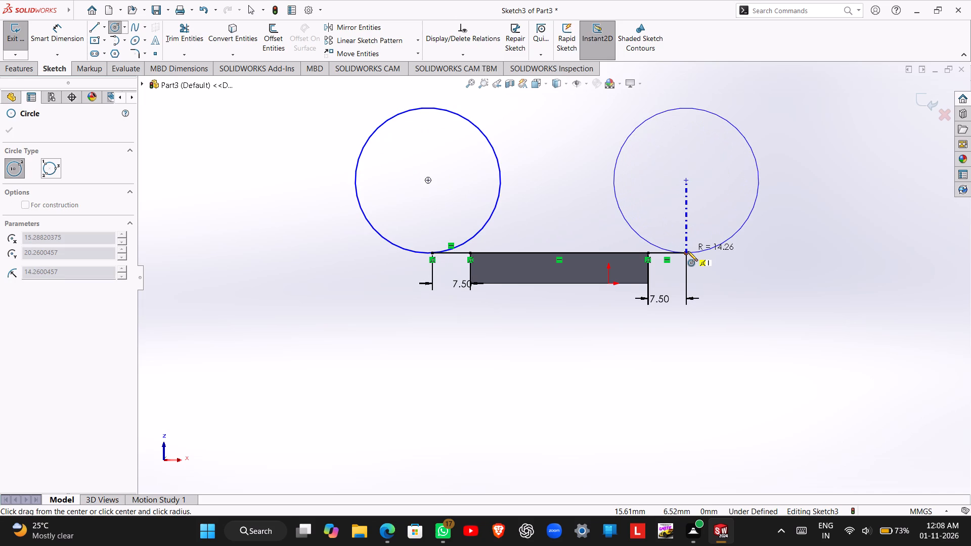
pyautogui.press('Escape')
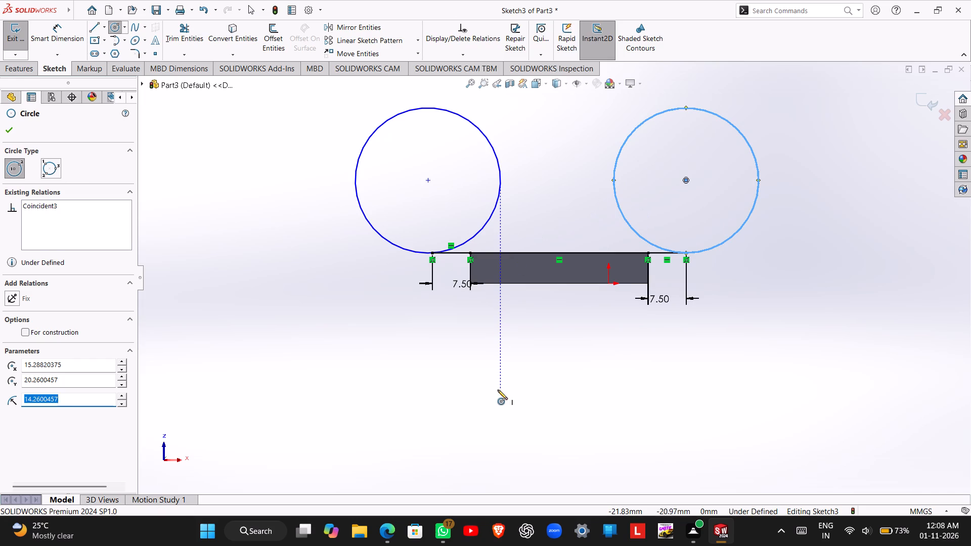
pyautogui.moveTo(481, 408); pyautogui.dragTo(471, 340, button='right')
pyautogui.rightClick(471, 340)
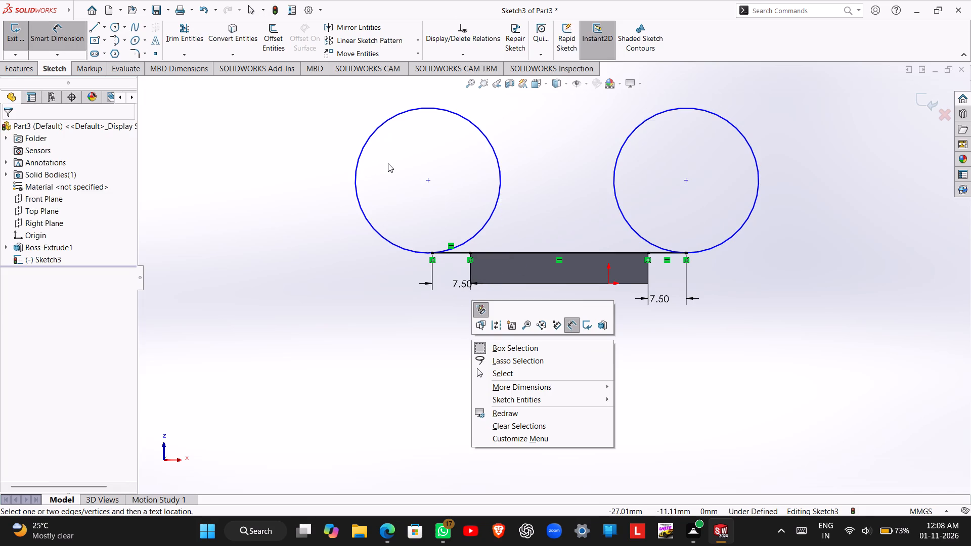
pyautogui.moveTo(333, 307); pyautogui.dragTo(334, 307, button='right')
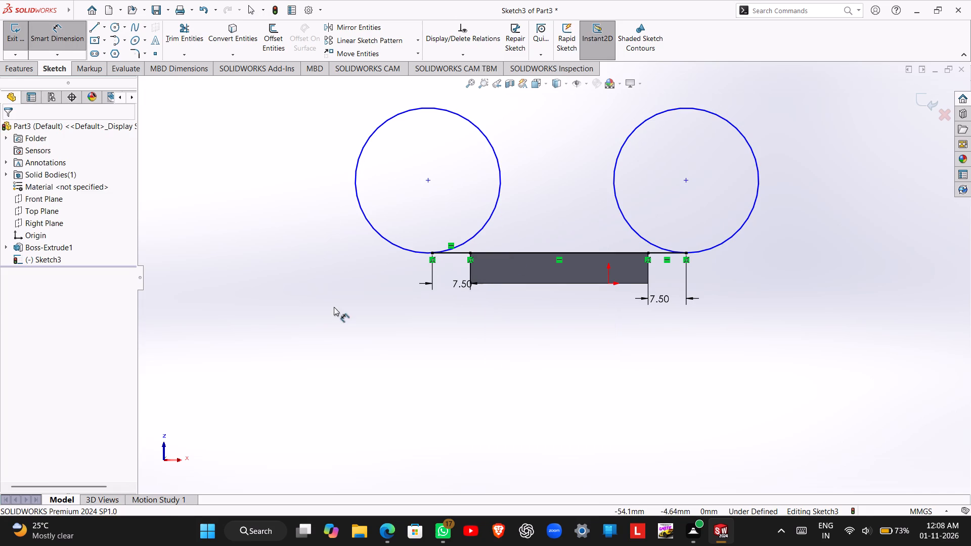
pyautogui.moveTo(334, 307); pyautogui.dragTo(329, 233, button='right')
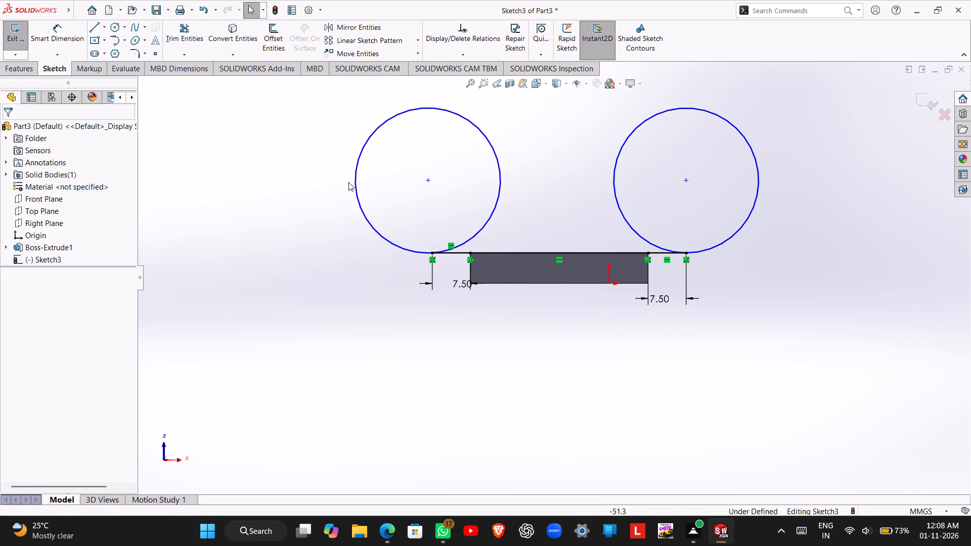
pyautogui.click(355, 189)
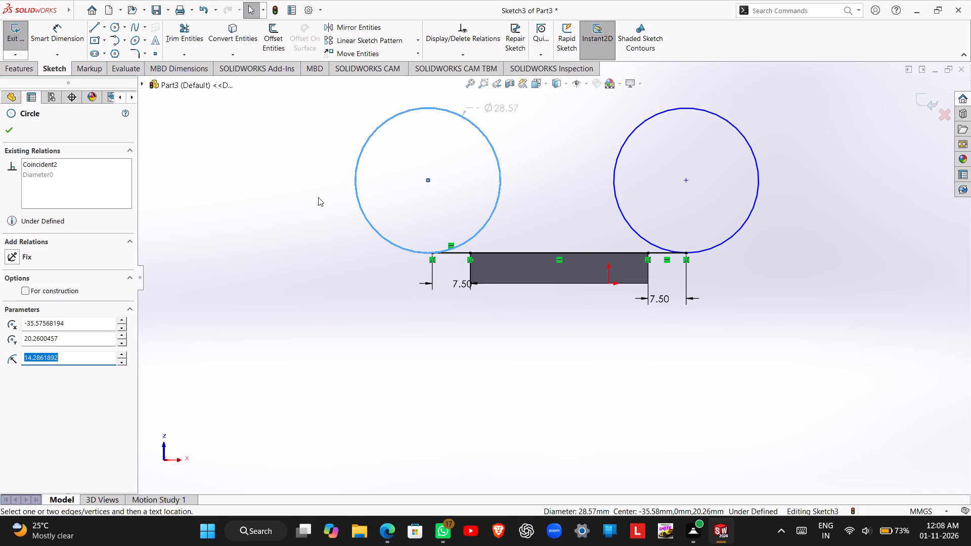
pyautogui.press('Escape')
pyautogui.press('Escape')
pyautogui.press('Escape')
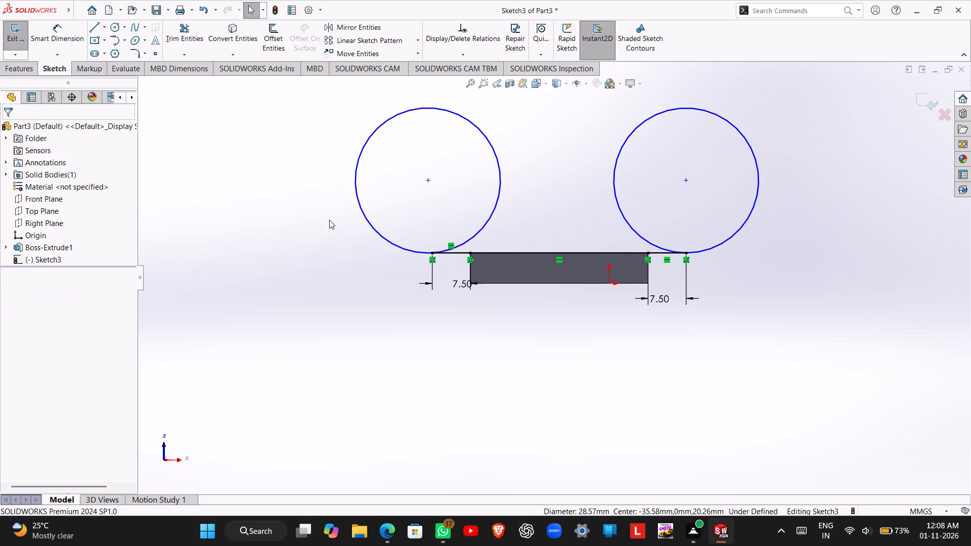
# Dimension the left circle's diameter as 28 mm, placing the dimension outside the circle on its left.
pyautogui.moveTo(329, 220); pyautogui.dragTo(334, 145, button='right')
pyautogui.click(355, 173)
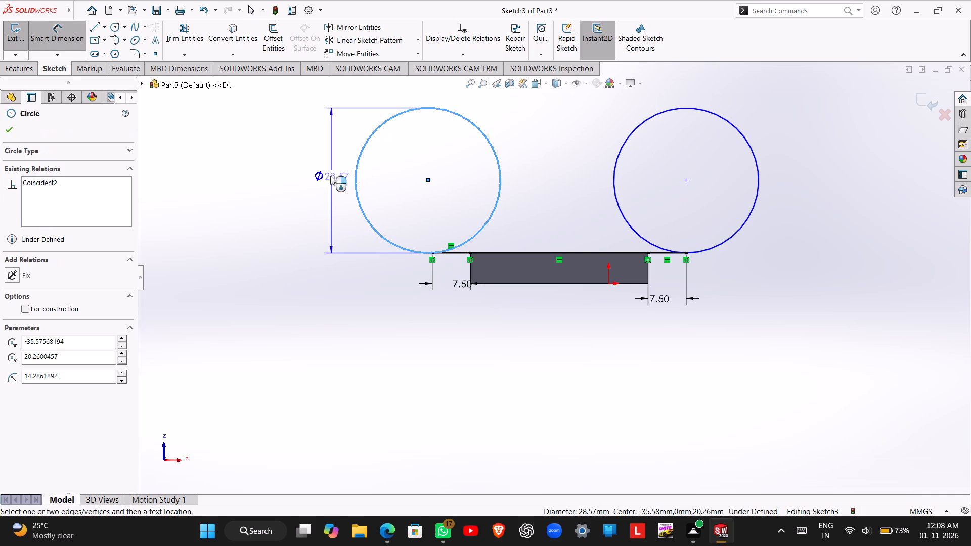
pyautogui.click(330, 176)
pyautogui.write('28')
pyautogui.press('Return')
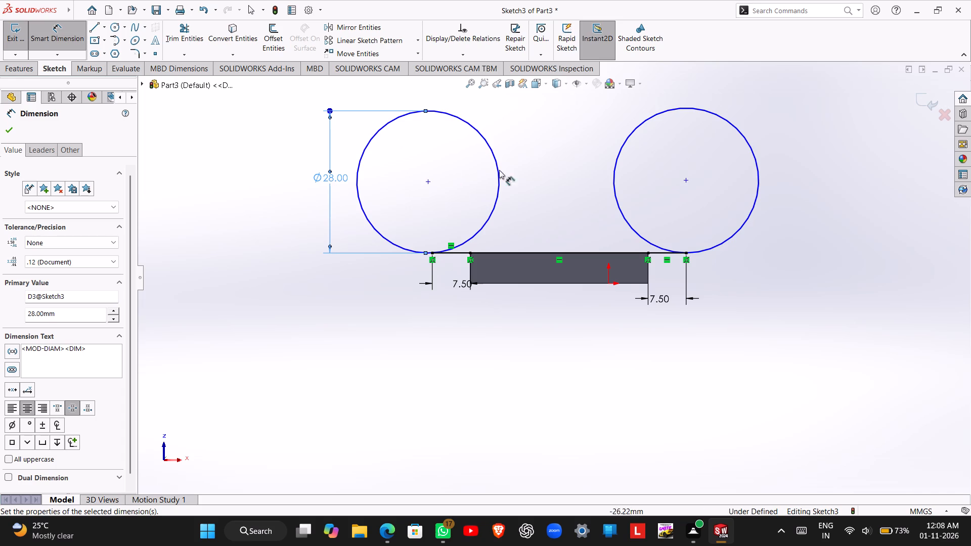
# Dimension the right circle's diameter as 28 mm, placing the dimension outside the circle on its right.
pyautogui.click(754, 156)
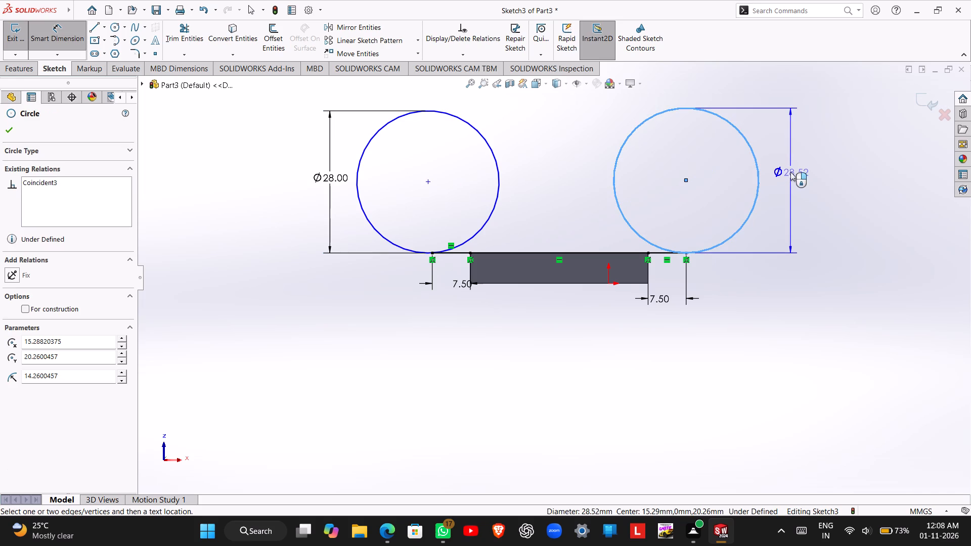
pyautogui.click(805, 175)
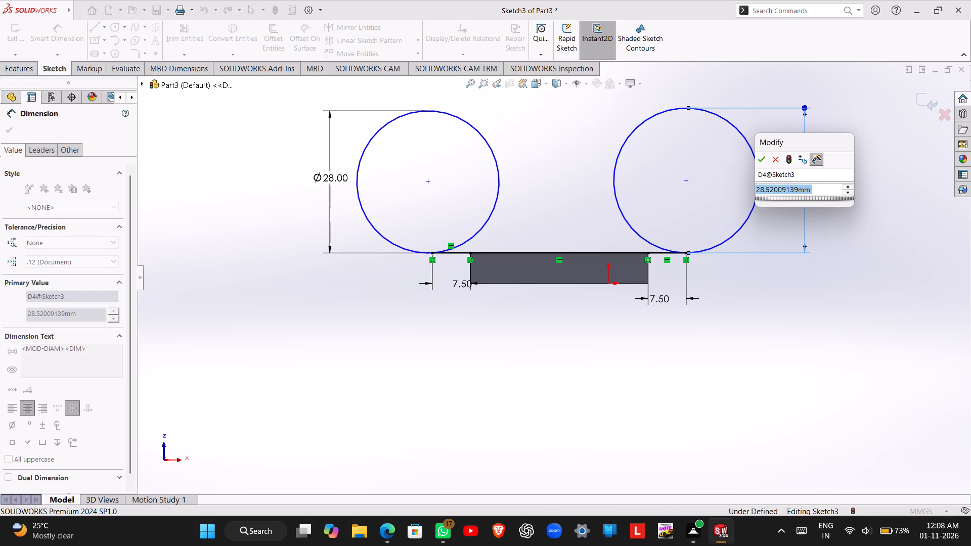
pyautogui.write('28')
pyautogui.press('Return')
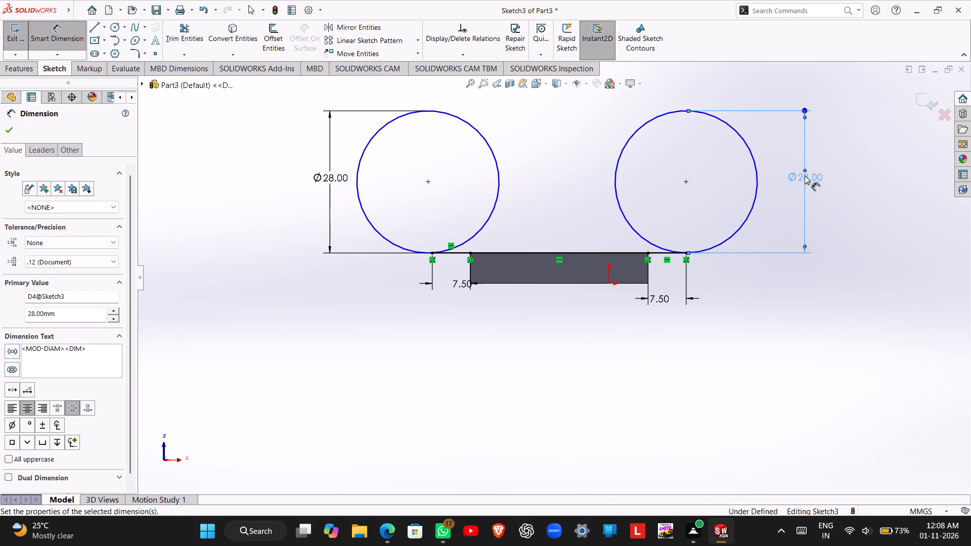
# Sketch a straight line about 51.7 mm long joining the top points of the two circles.
pyautogui.click(97, 29)
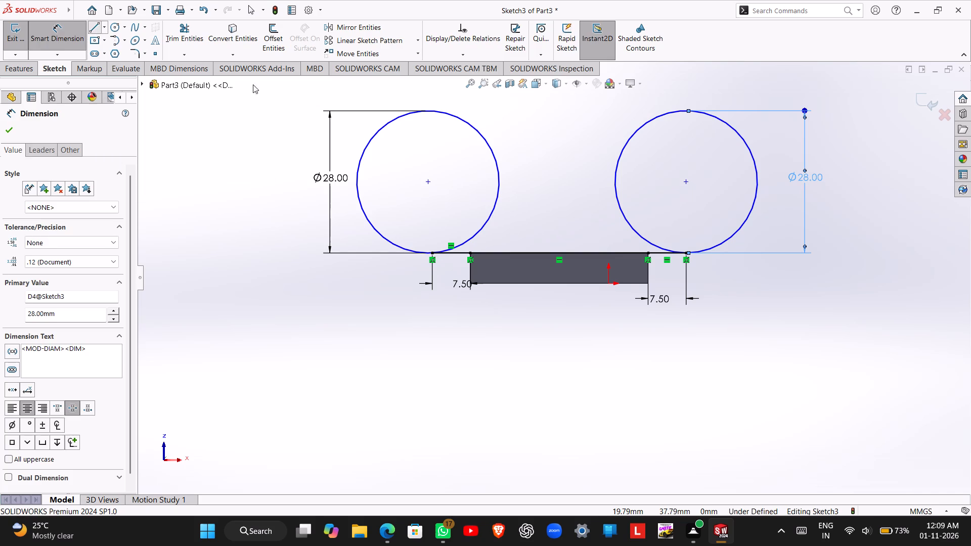
pyautogui.click(428, 109)
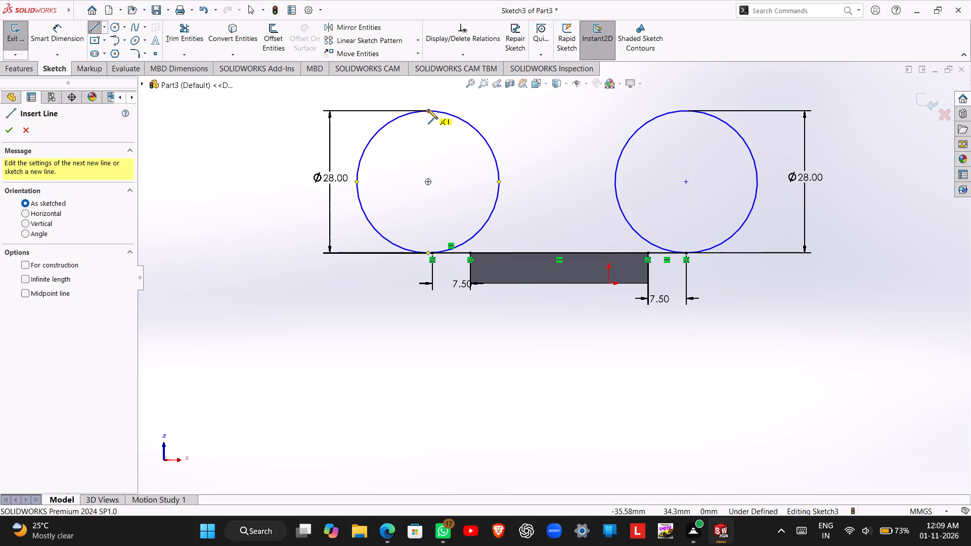
pyautogui.click(687, 111)
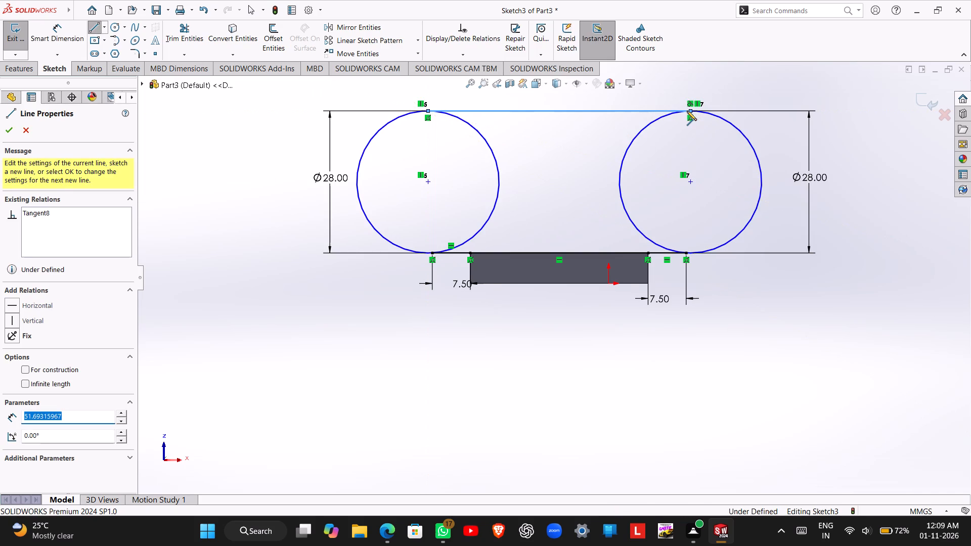
pyautogui.press('Escape')
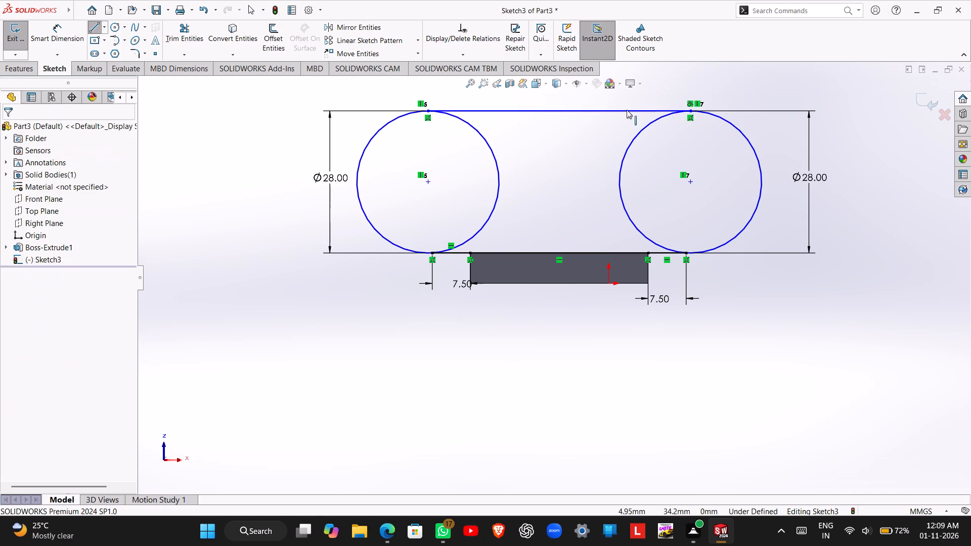
# Dimension the line joining the circle tops as 50 mm, placing the dimension below the plate.
pyautogui.moveTo(541, 176); pyautogui.dragTo(543, 138, button='right')
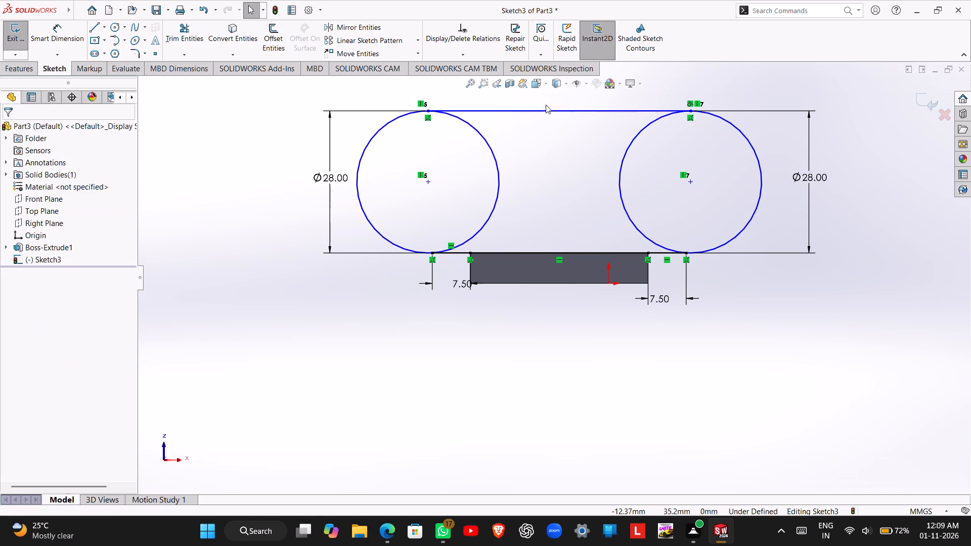
pyautogui.moveTo(545, 160); pyautogui.dragTo(546, 114, button='right')
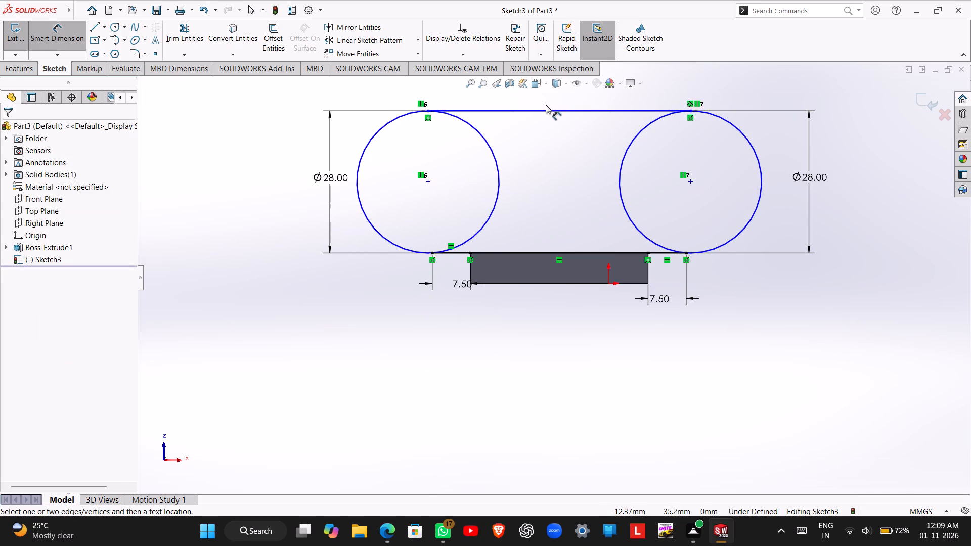
pyautogui.click(544, 112)
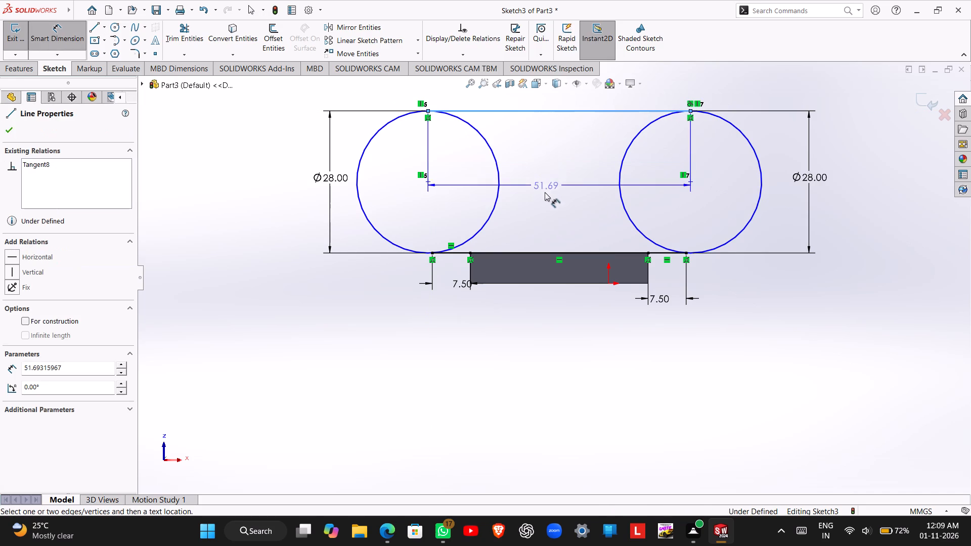
pyautogui.click(535, 373)
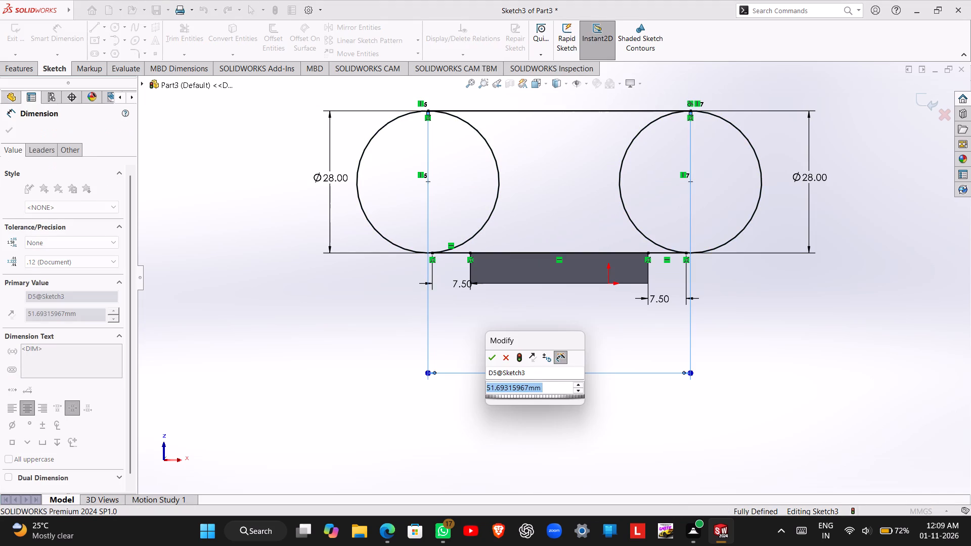
pyautogui.write('50')
pyautogui.press('Return')
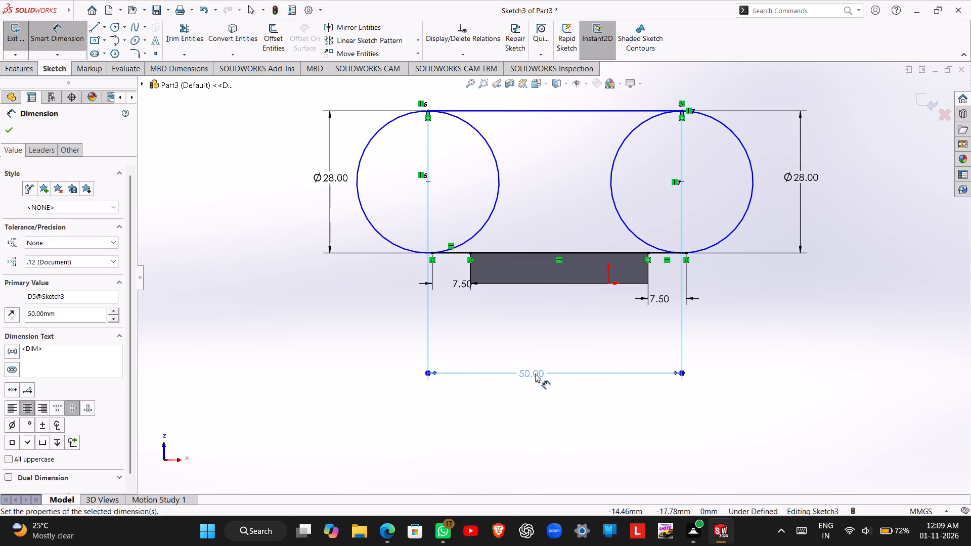
pyautogui.press('Escape')
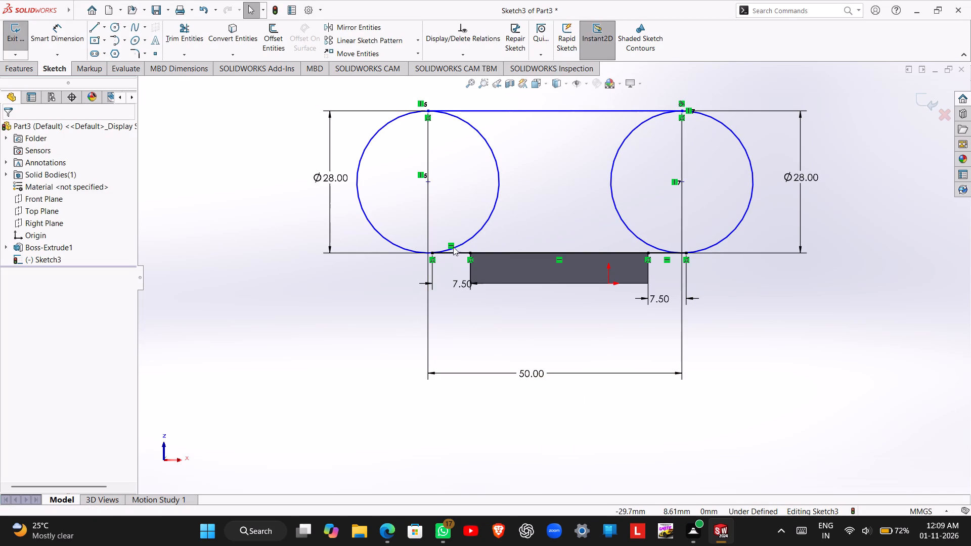
# Select the 7.5 mm horizontal line beneath the left circle.
pyautogui.click(455, 255)
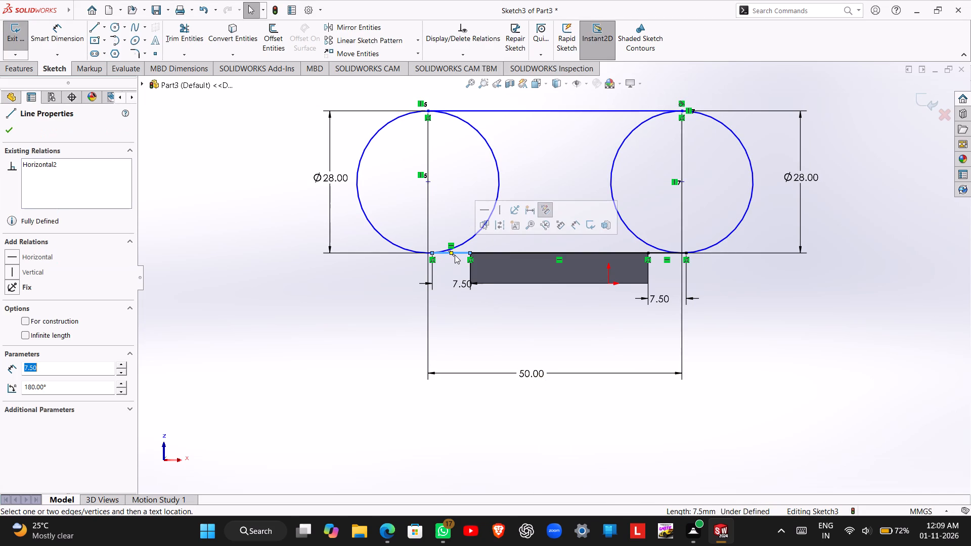
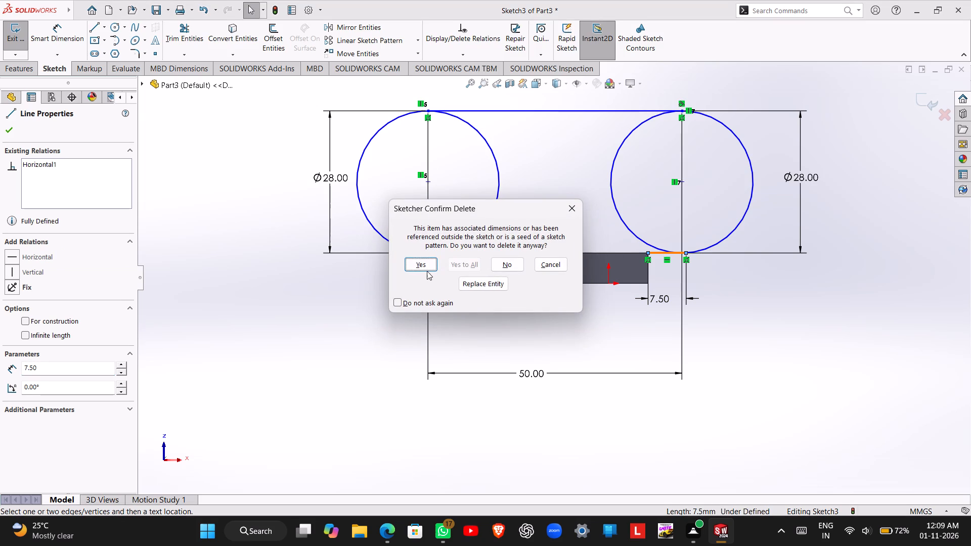
# Delete the 7.5 mm horizontal line beneath the right circle, together with its dimension.
pyautogui.click(424, 261)
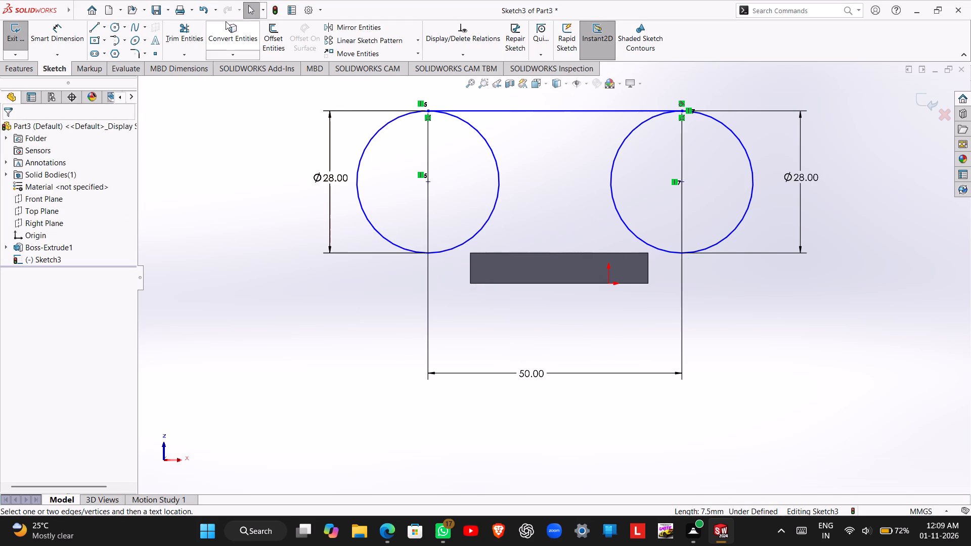
# Sketch a horizontal line 50 mm long joining the bottom points of the two circles.
pyautogui.click(98, 30)
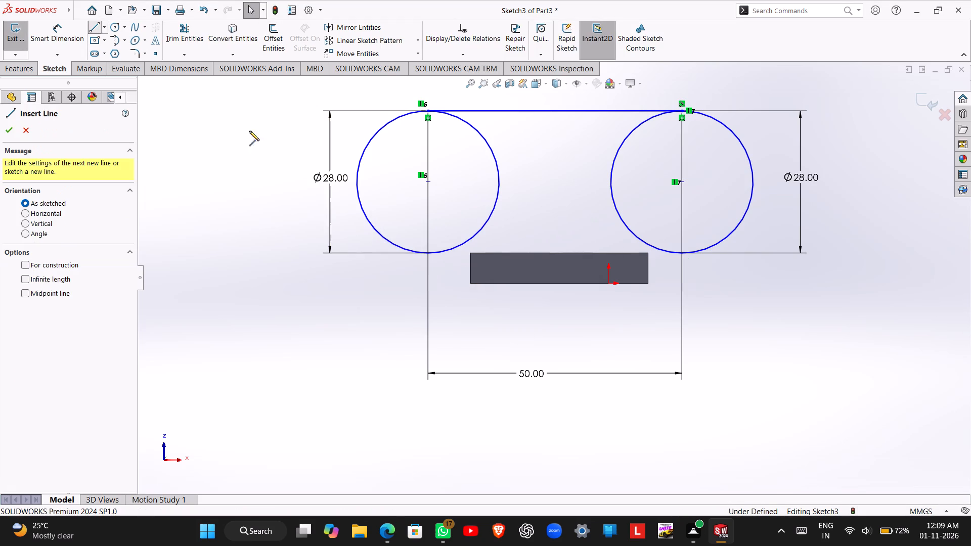
pyautogui.click(427, 252)
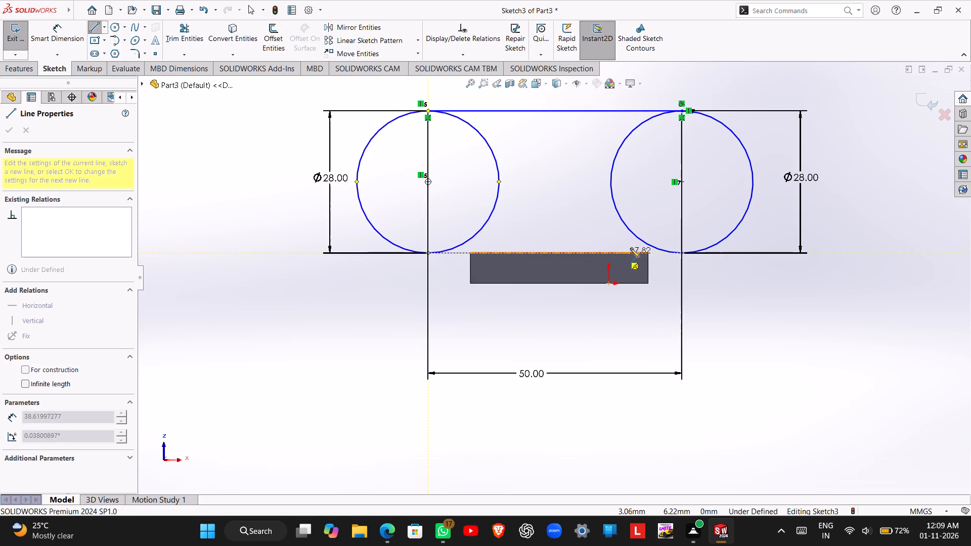
pyautogui.click(682, 253)
pyautogui.press('Escape')
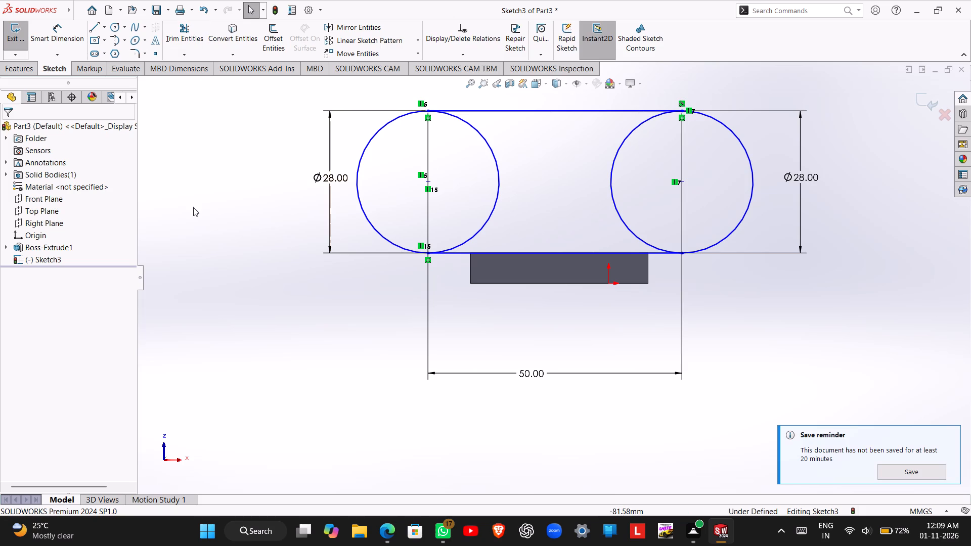
# Sketch a vertical line 28 mm long from the left circle's top point to its bottom point.
pyautogui.click(96, 23)
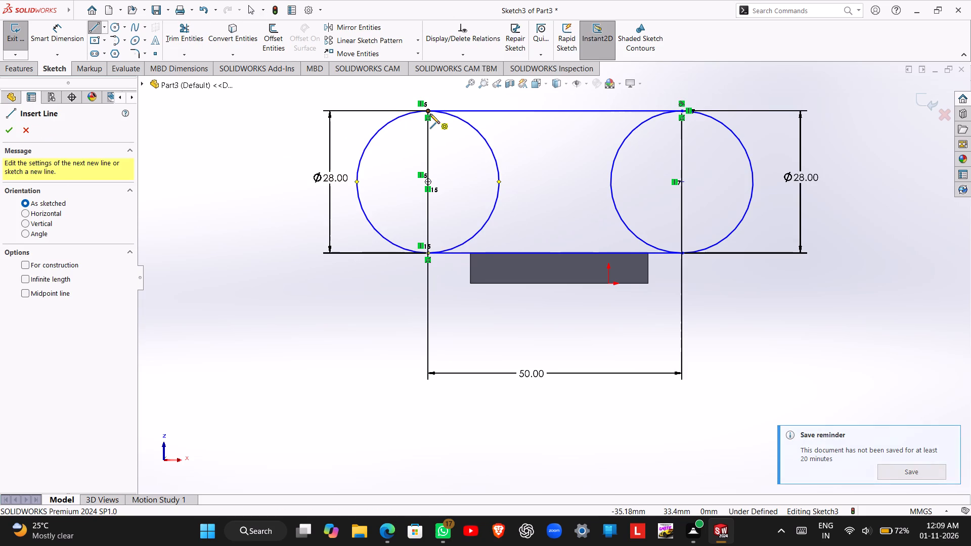
pyautogui.click(427, 110)
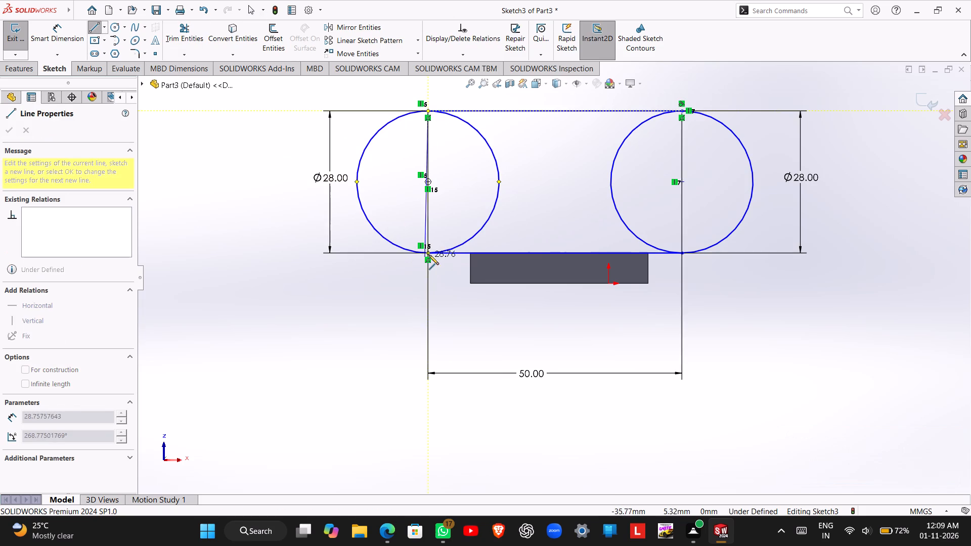
pyautogui.click(427, 254)
pyautogui.press('Escape')
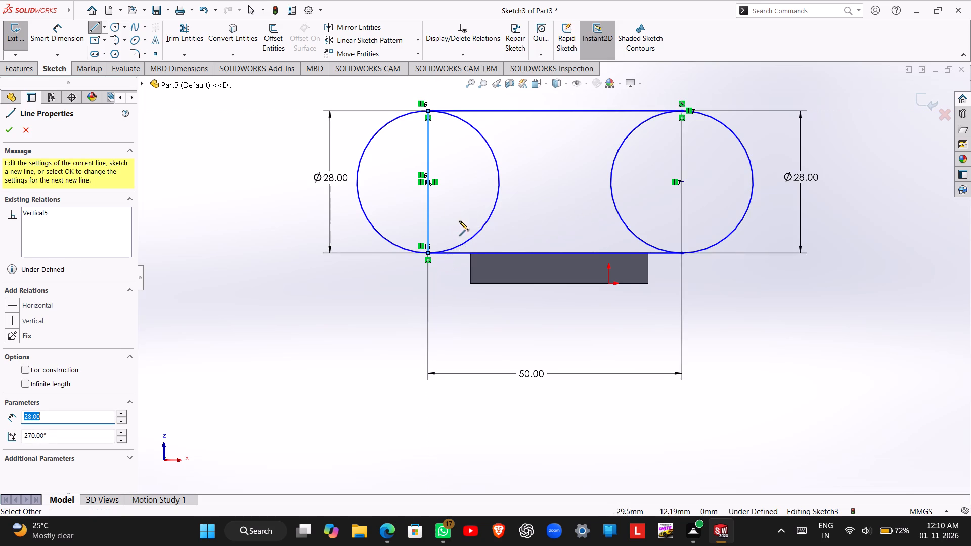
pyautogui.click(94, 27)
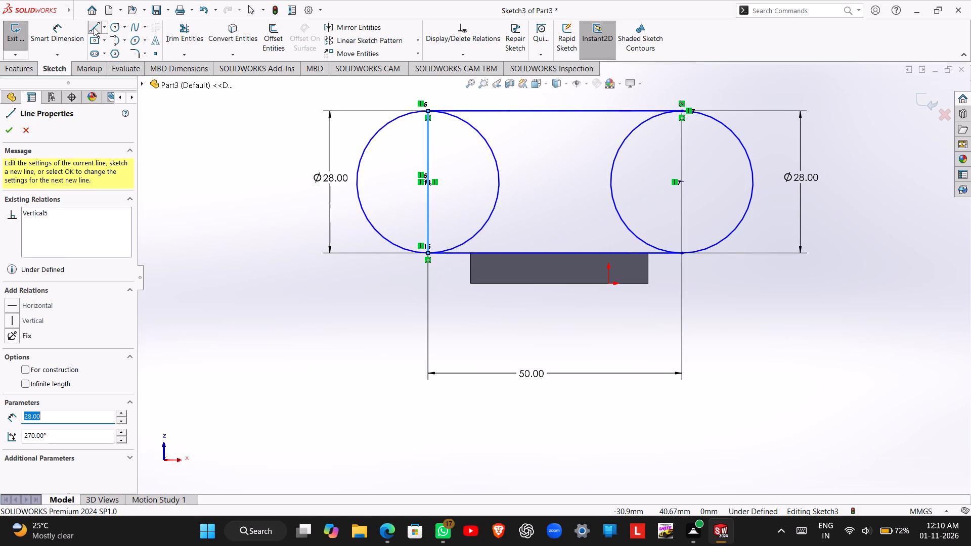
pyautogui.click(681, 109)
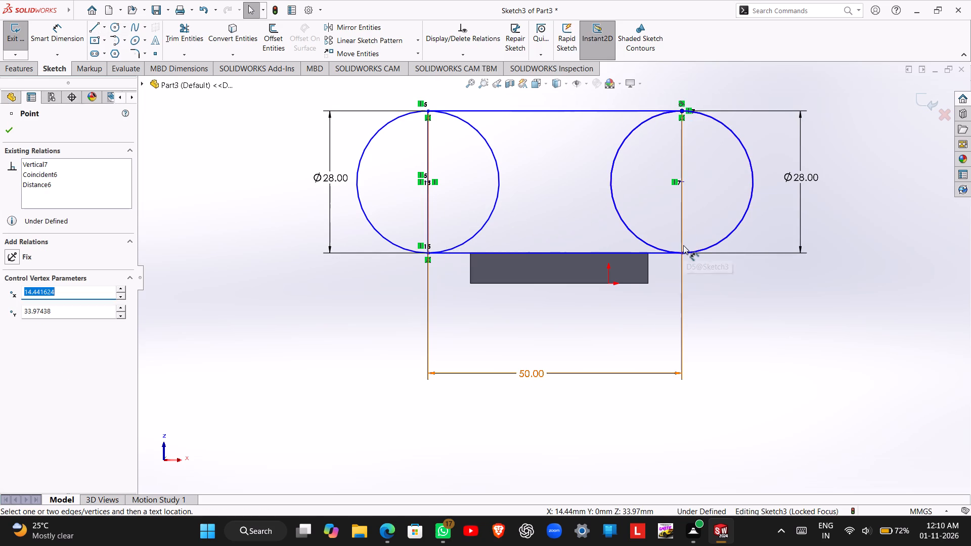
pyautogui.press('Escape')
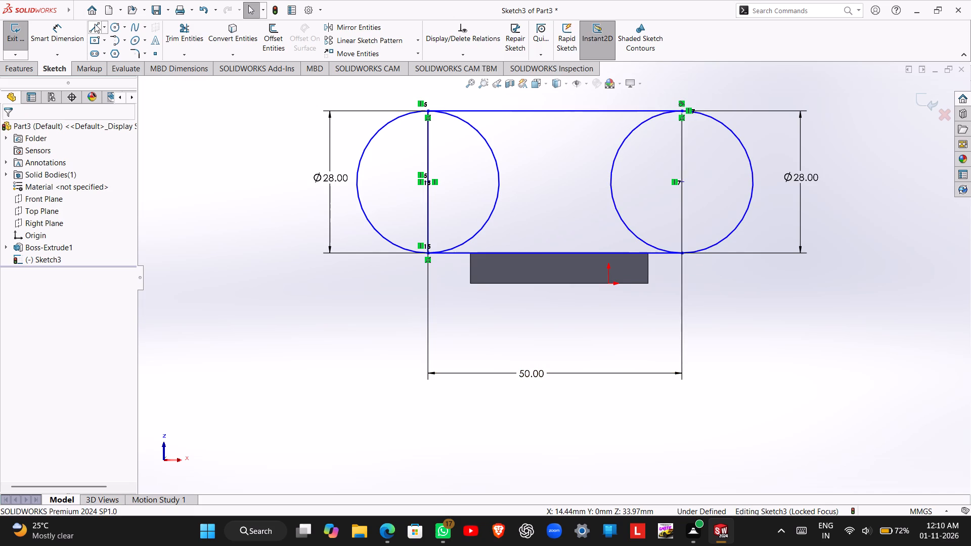
# Sketch a vertical line 28 mm long from the right circle's top point to its bottom point.
pyautogui.click(95, 24)
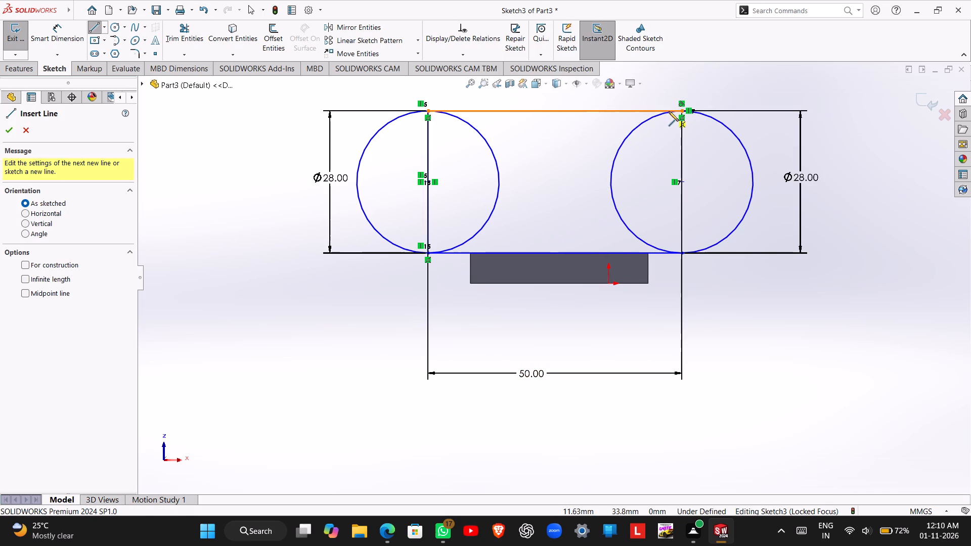
pyautogui.click(681, 111)
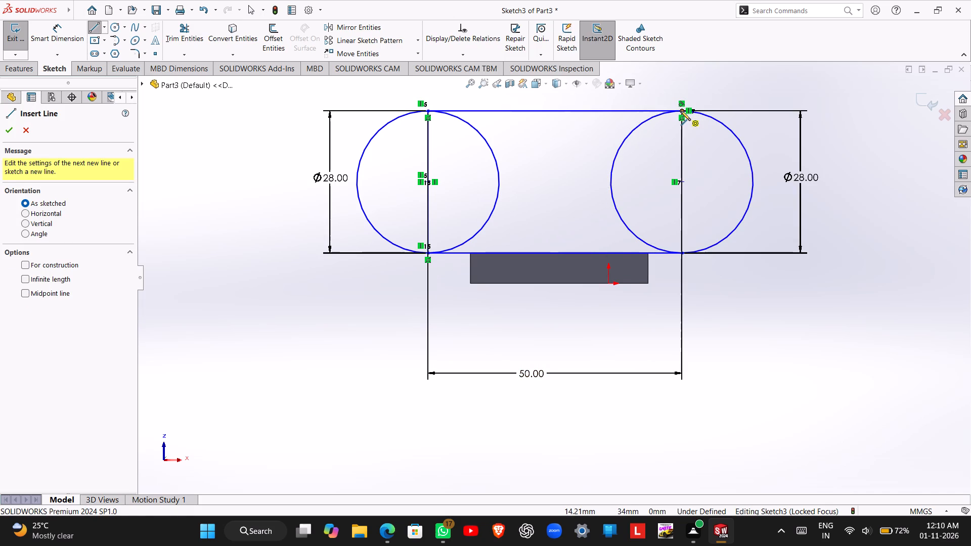
pyautogui.click(682, 253)
pyautogui.press('Escape')
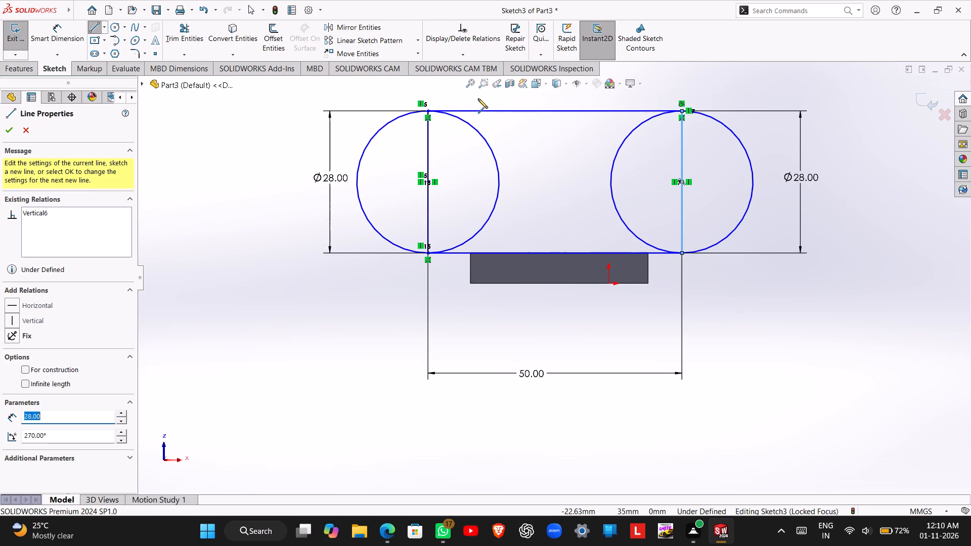
# Power trim the inner halves of both circles, leaving only the outer arcs at the ends of the profile.
pyautogui.click(167, 32)
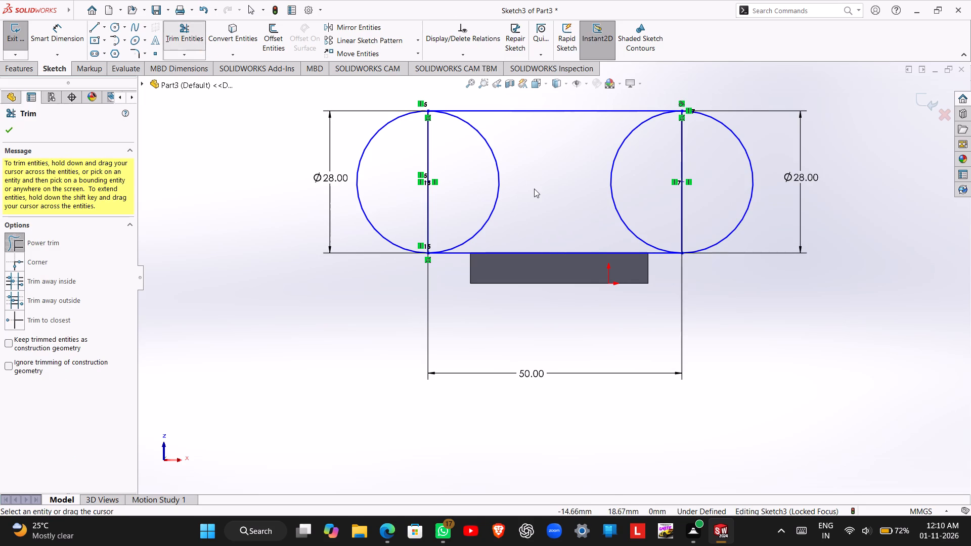
pyautogui.click(534, 189)
pyautogui.click(522, 184)
pyautogui.moveTo(522, 184); pyautogui.dragTo(467, 173)
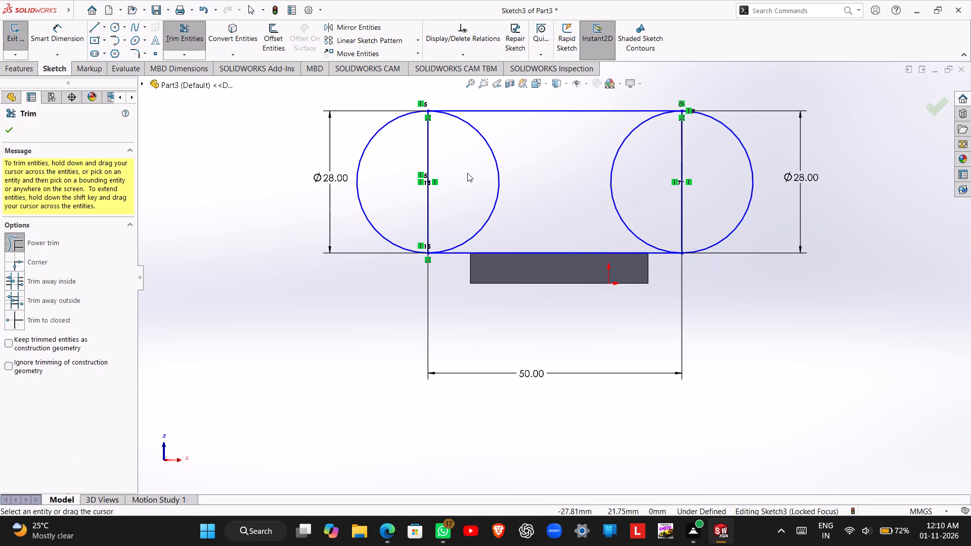
pyautogui.click(9, 241)
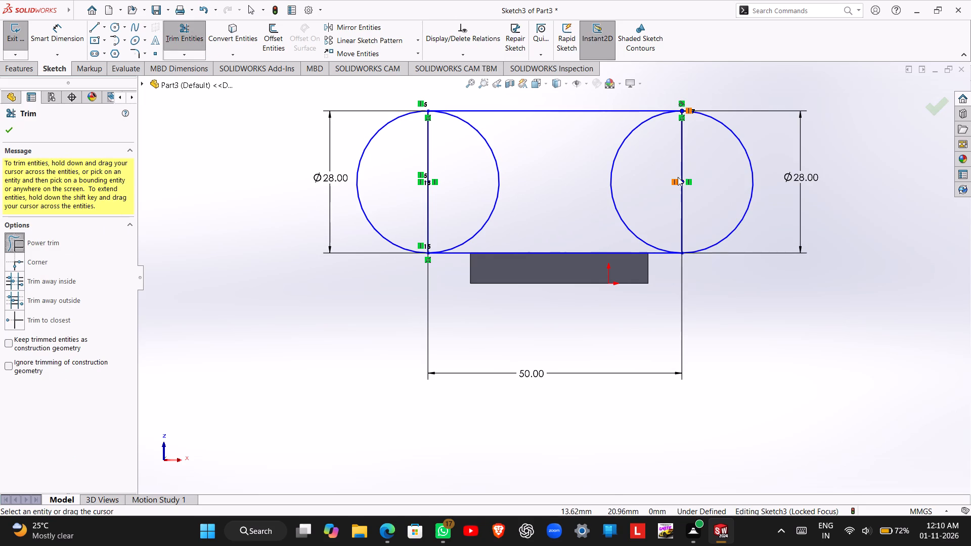
pyautogui.moveTo(576, 155); pyautogui.dragTo(628, 196)
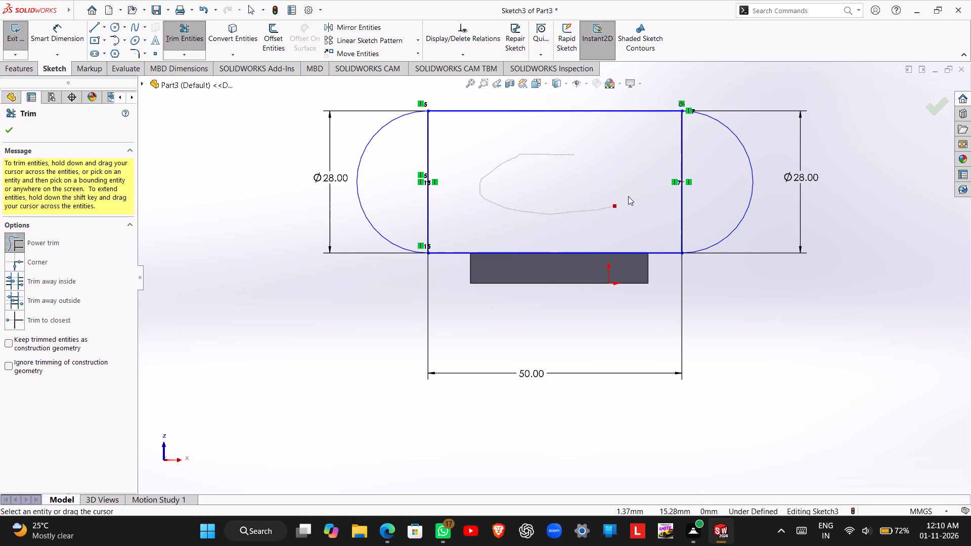
pyautogui.moveTo(628, 196); pyautogui.dragTo(641, 185)
pyautogui.press('Escape')
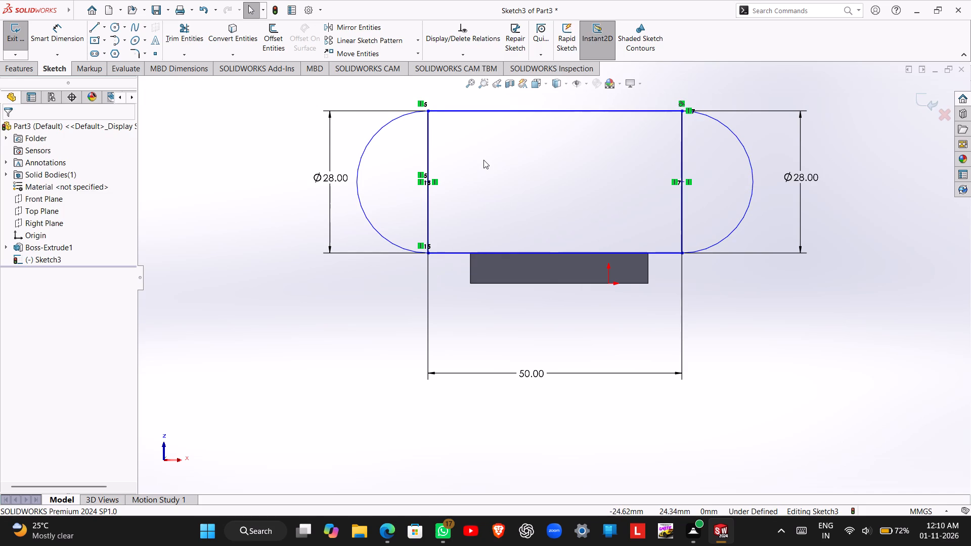
# Select the vertical line joining the ends of the profile's left arc.
pyautogui.click(428, 147)
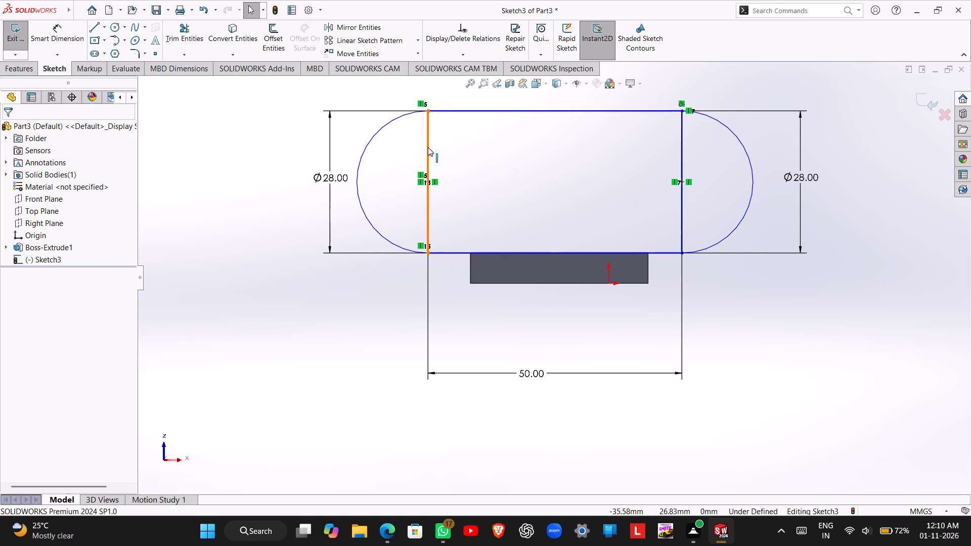
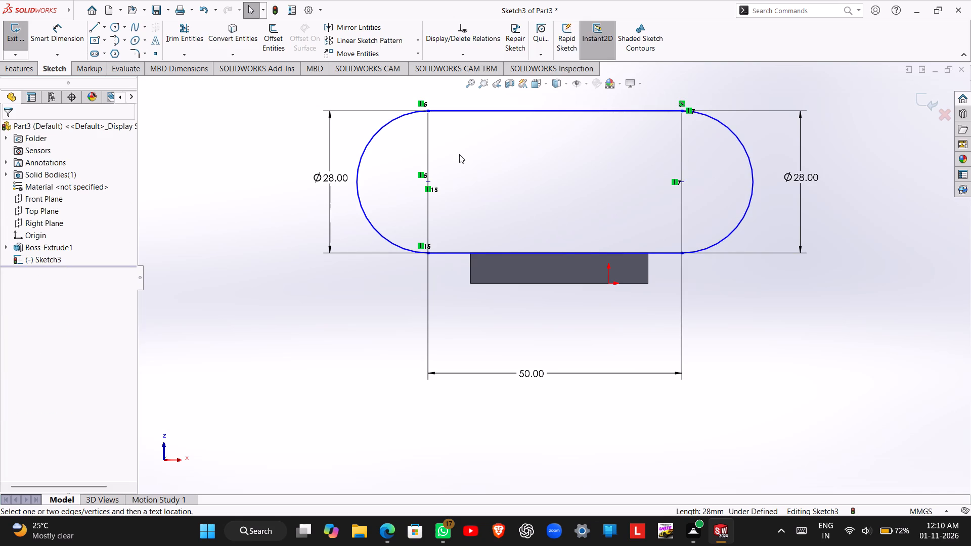
# Extrude the slot-shaped profile 6 mm with the direction reversed toward the slotted plate, merging the result.
pyautogui.moveTo(459, 154); pyautogui.dragTo(508, 443, button='middle')
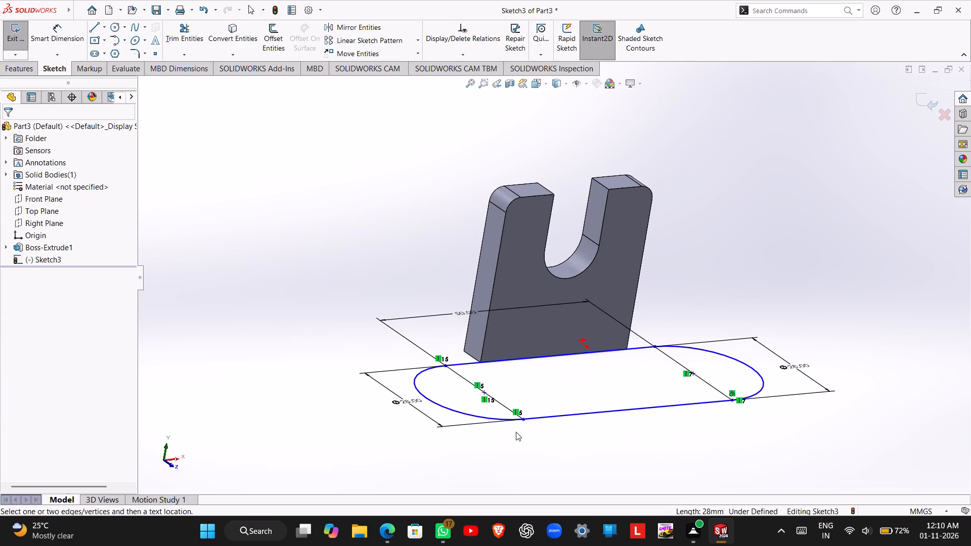
pyautogui.click(17, 44)
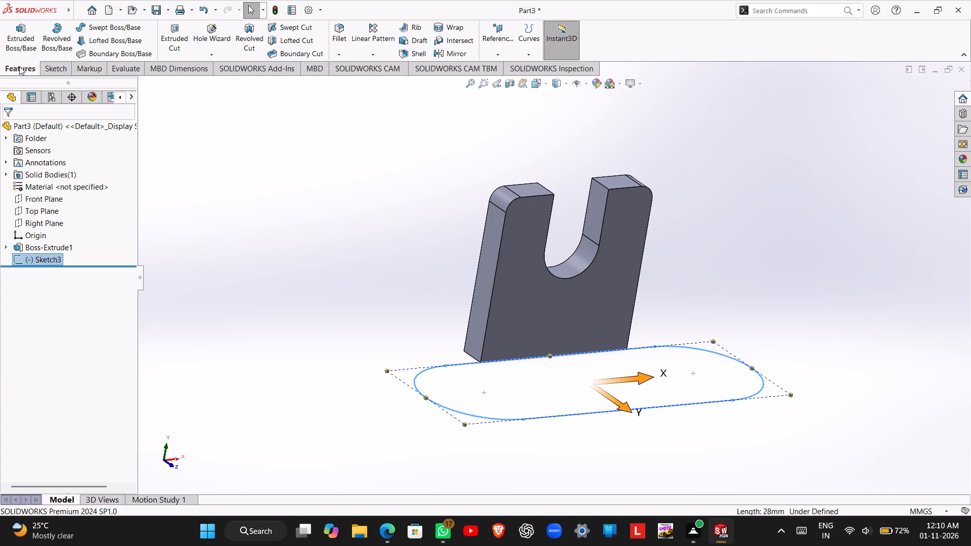
pyautogui.click(22, 50)
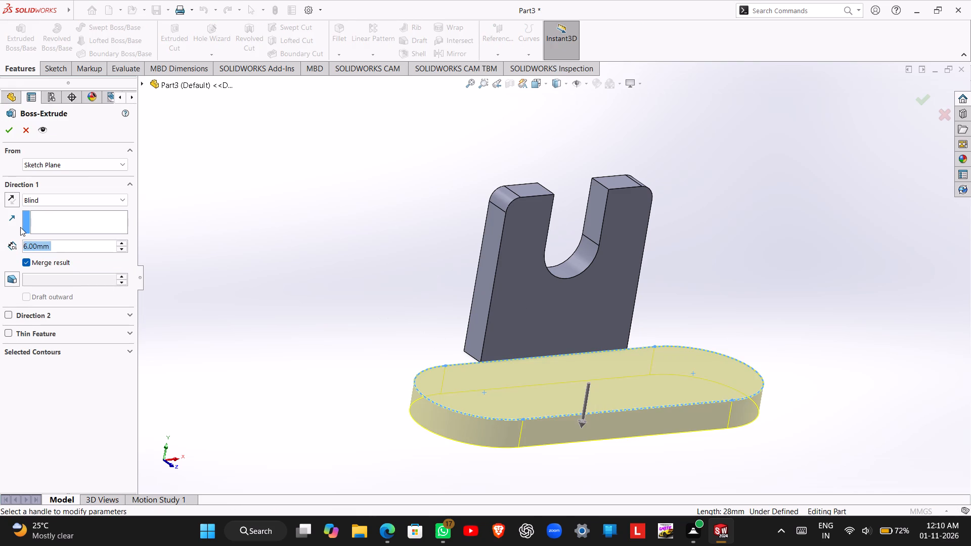
pyautogui.click(9, 195)
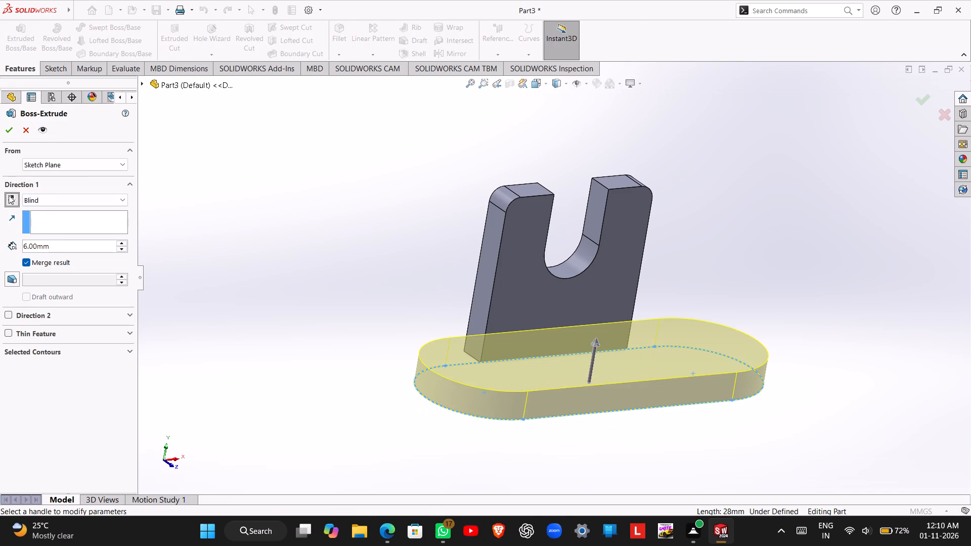
pyautogui.click(7, 134)
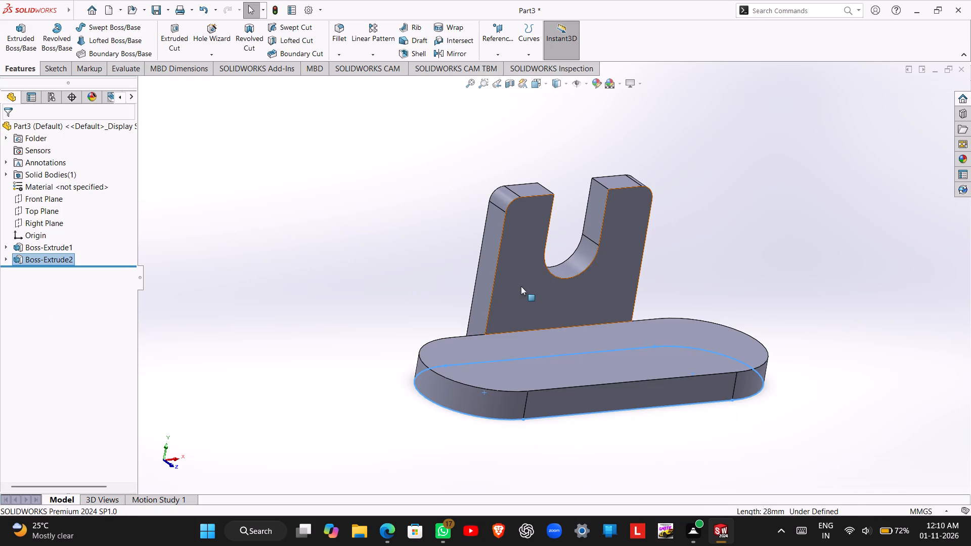
# On the new base's broad upper face, sketch circles about 11.3 and 11.5 mm in diameter, centred on the left and right end arcs.
pyautogui.moveTo(521, 286); pyautogui.dragTo(483, 340, button='middle')
pyautogui.click(491, 362)
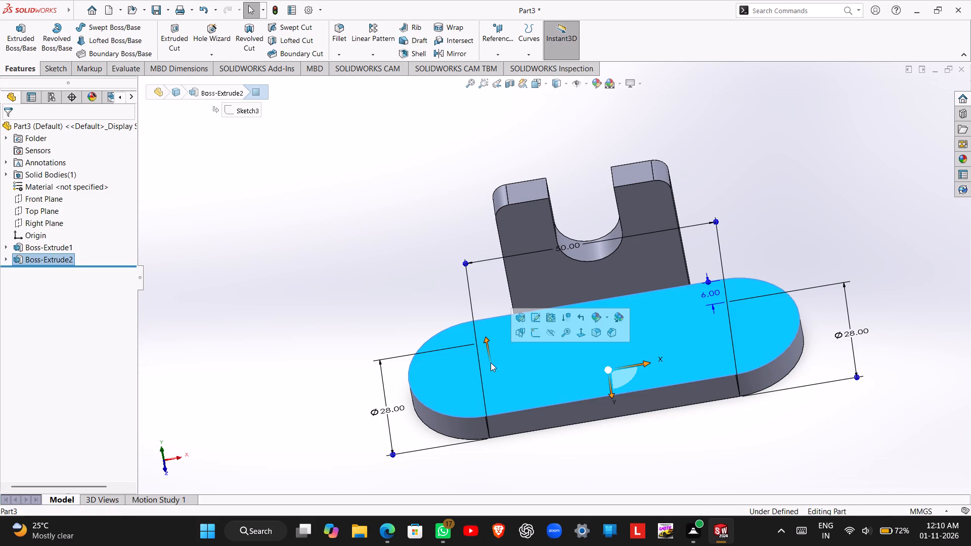
pyautogui.click(534, 329)
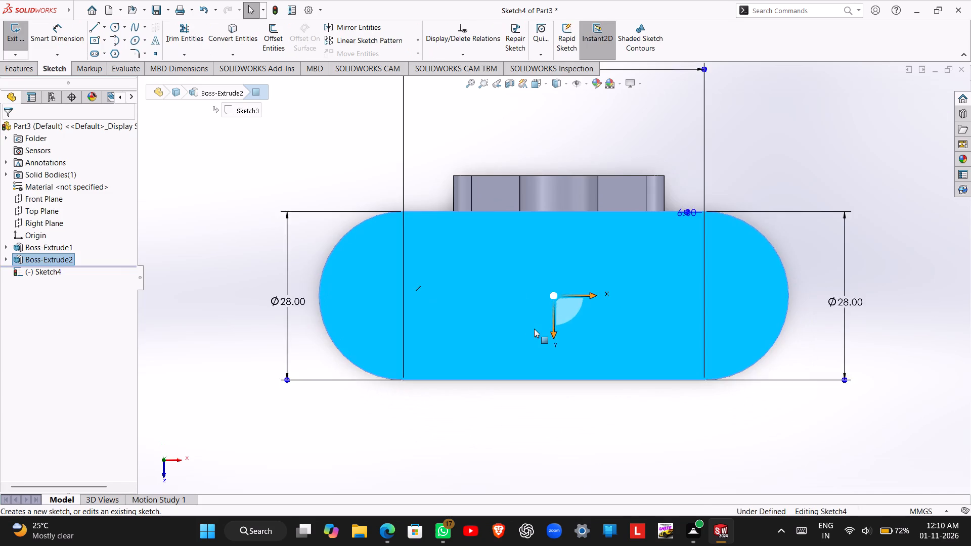
pyautogui.click(118, 28)
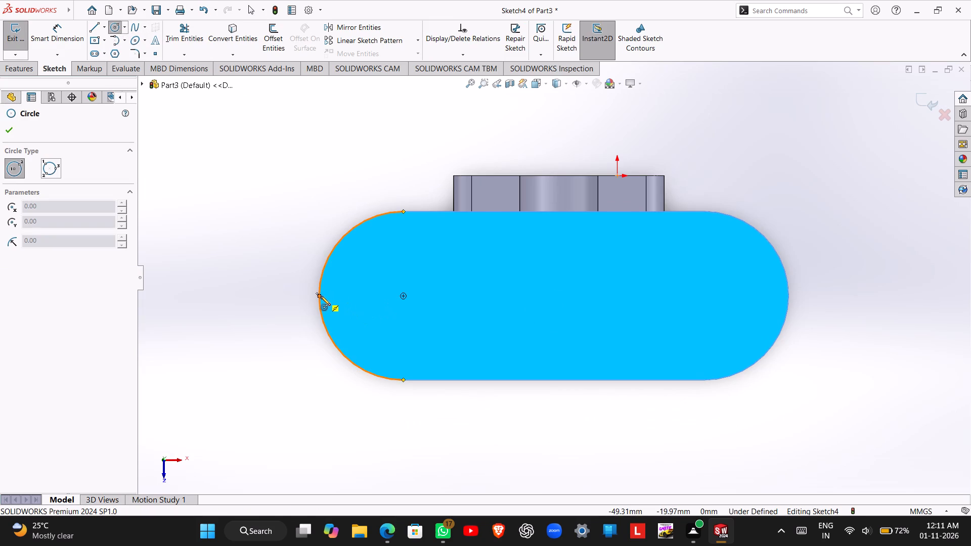
pyautogui.click(402, 294)
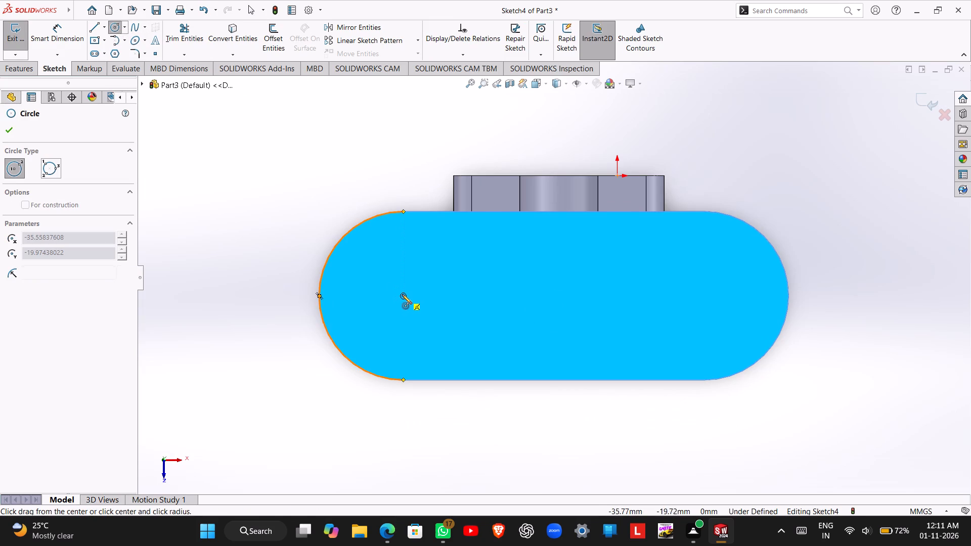
pyautogui.click(398, 262)
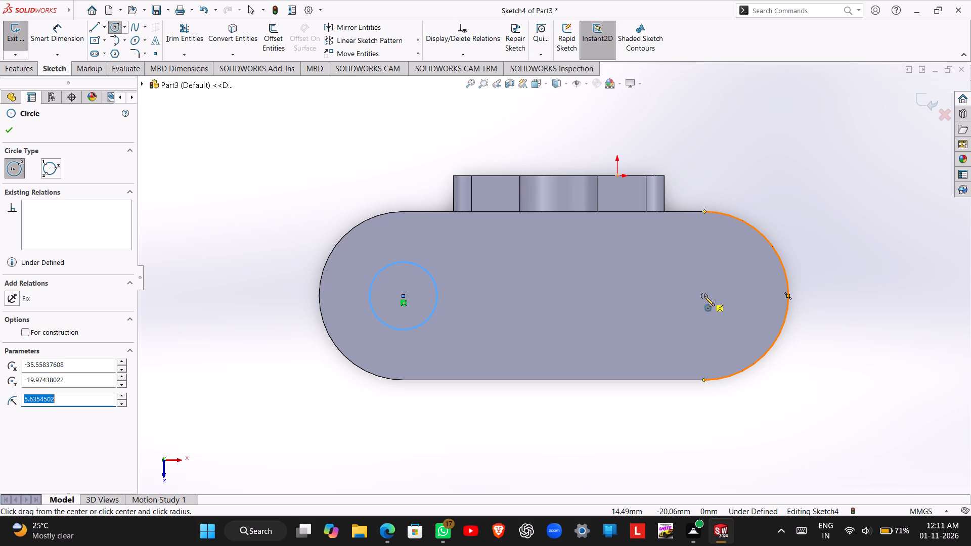
pyautogui.click(704, 296)
pyautogui.click(697, 262)
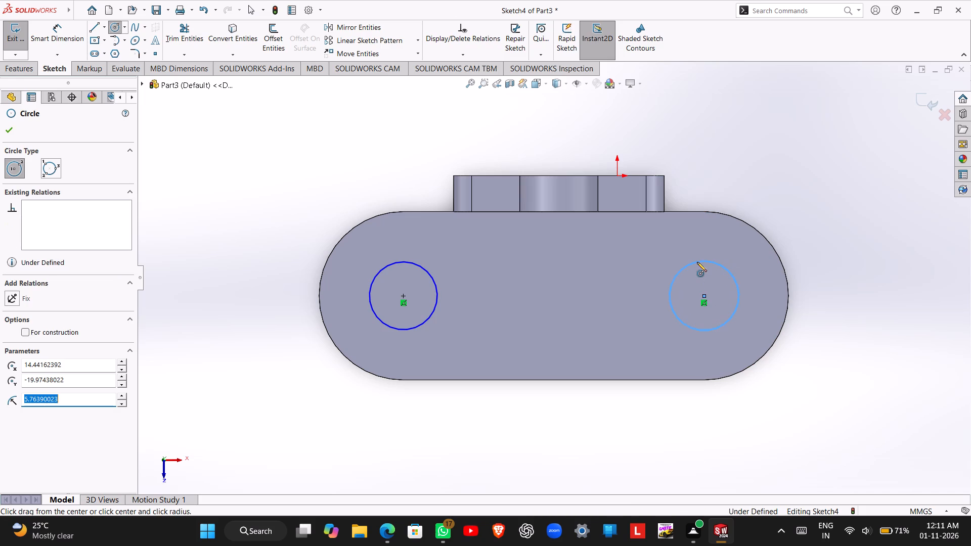
pyautogui.press('Escape')
# Dimension both circles on the base face to a diameter of 13 mm.
pyautogui.moveTo(767, 441); pyautogui.dragTo(778, 365, button='right')
pyautogui.click(735, 286)
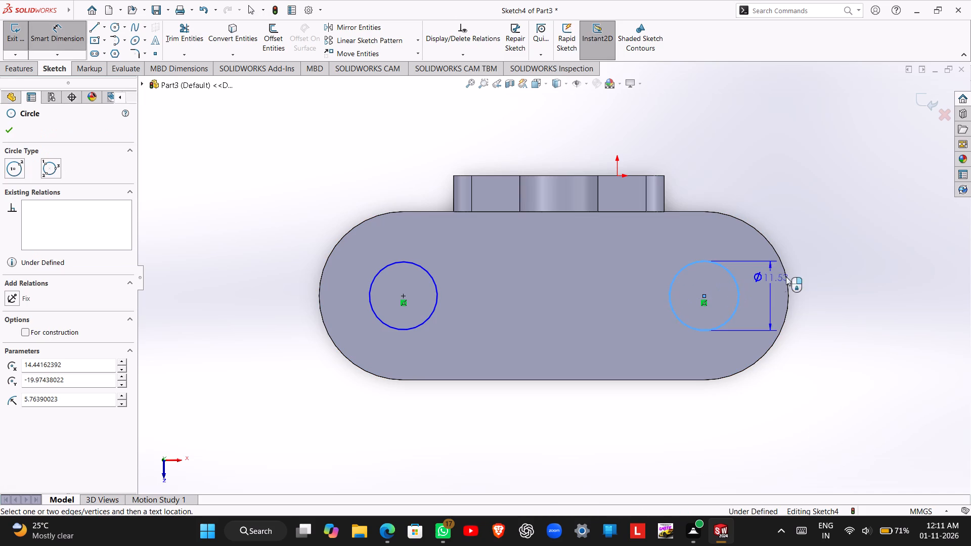
pyautogui.click(818, 276)
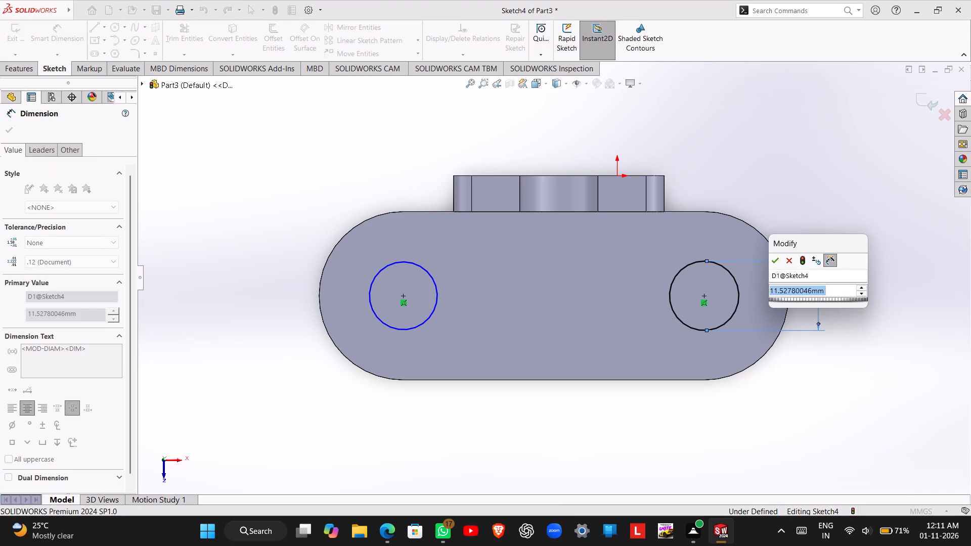
pyautogui.write('13')
pyautogui.press('Return')
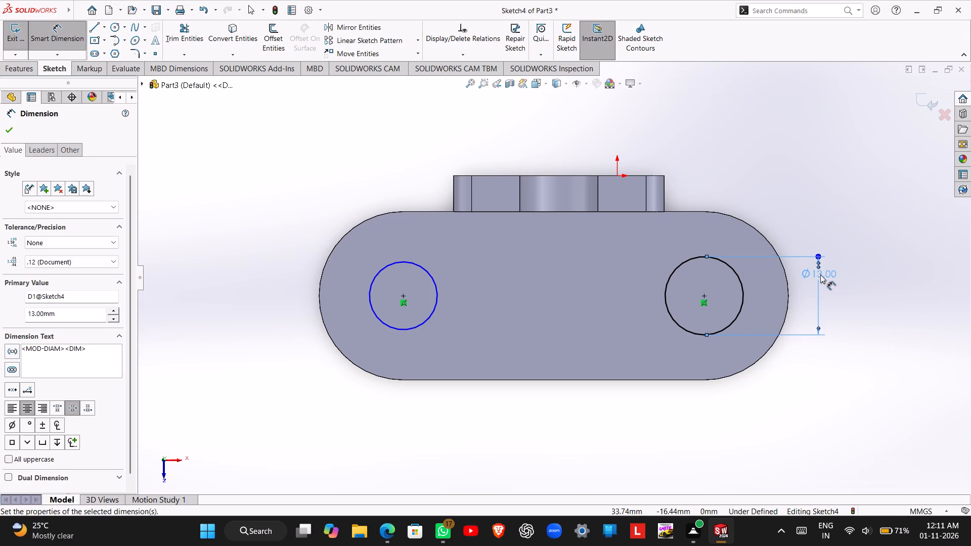
pyautogui.click(433, 284)
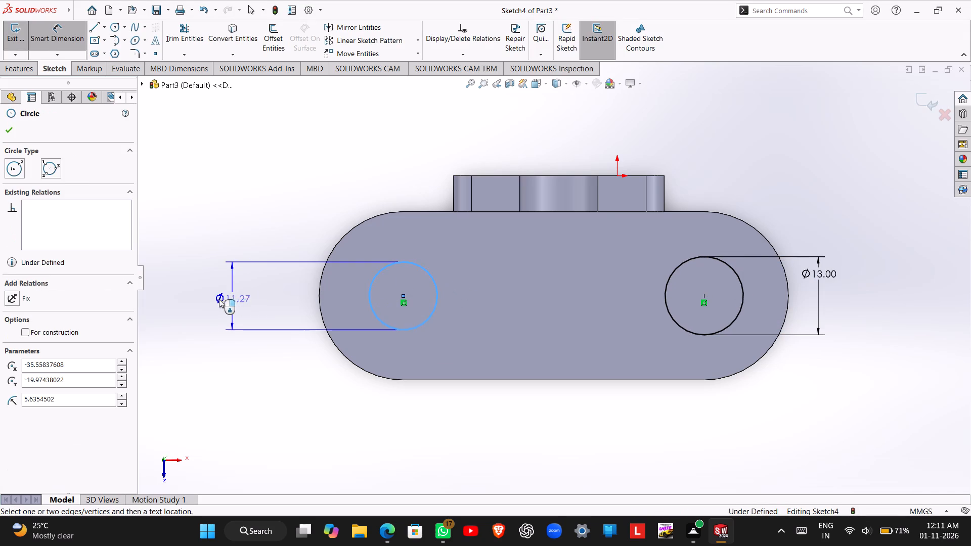
pyautogui.click(218, 299)
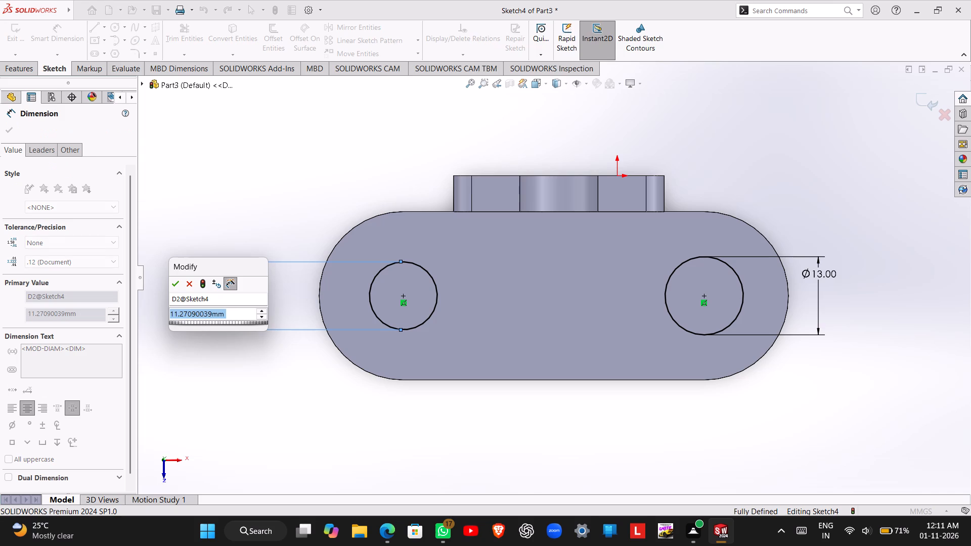
pyautogui.write('13')
pyautogui.press('Return')
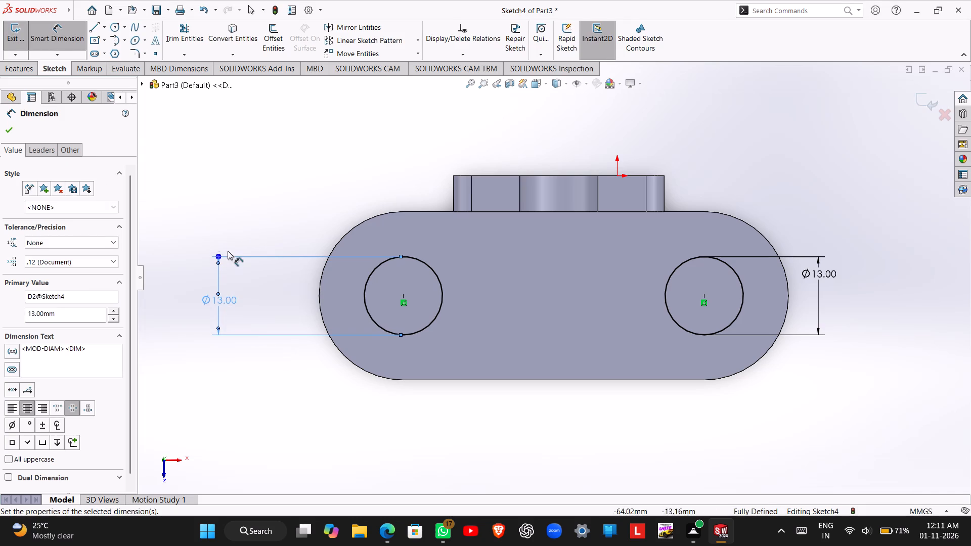
# Cut the two circles Through All to make holes in the rounded base.
pyautogui.click(20, 48)
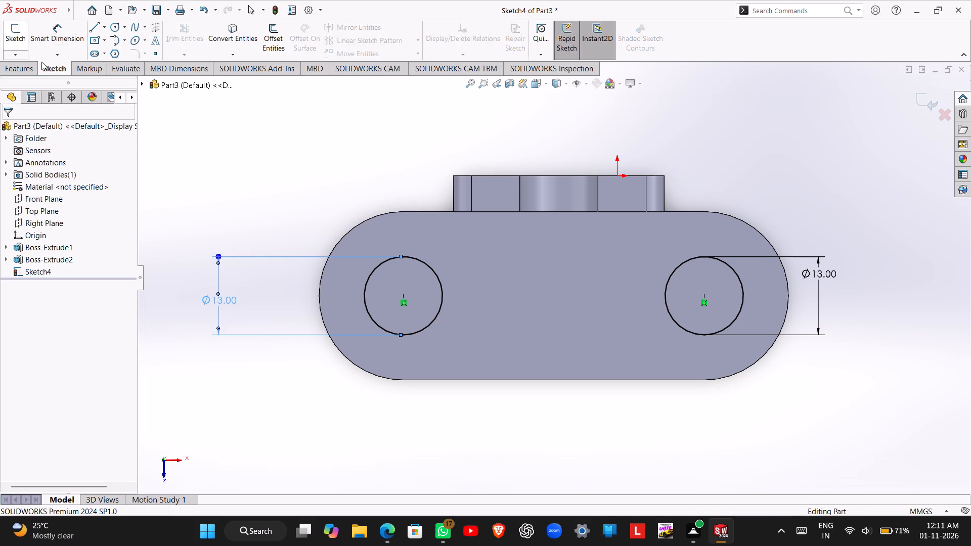
pyautogui.click(169, 30)
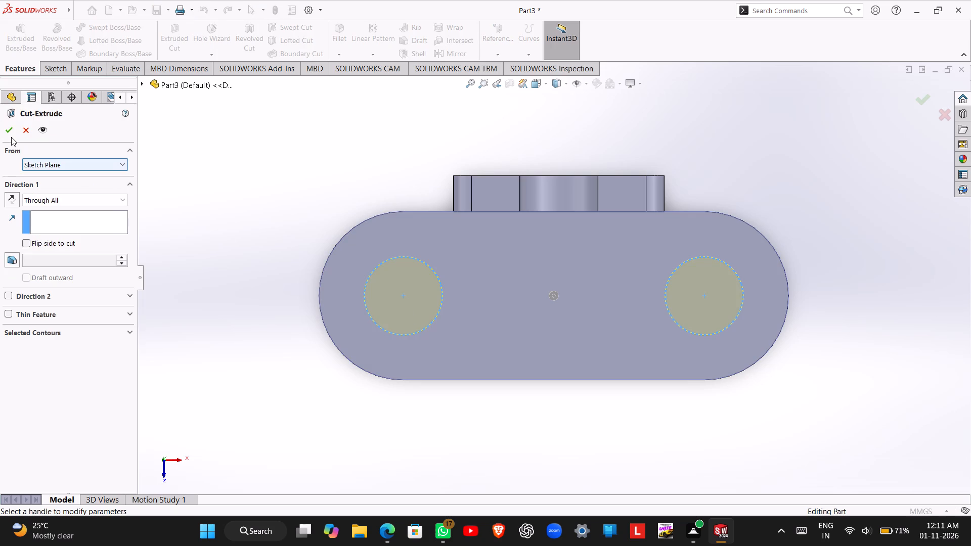
pyautogui.click(3, 130)
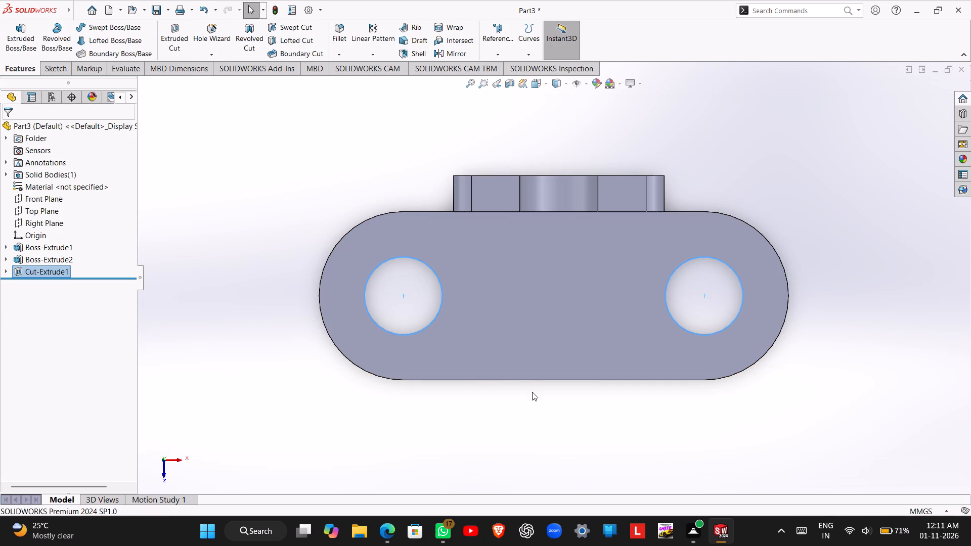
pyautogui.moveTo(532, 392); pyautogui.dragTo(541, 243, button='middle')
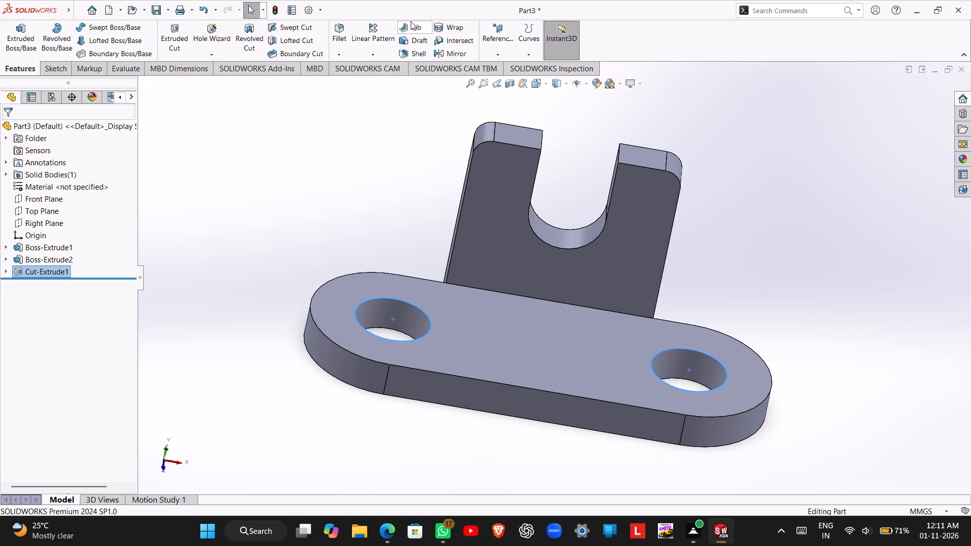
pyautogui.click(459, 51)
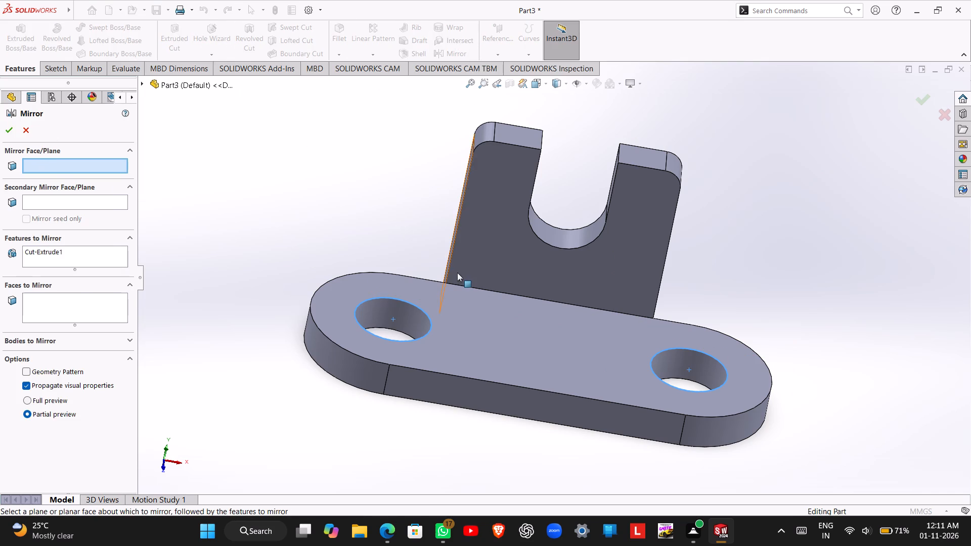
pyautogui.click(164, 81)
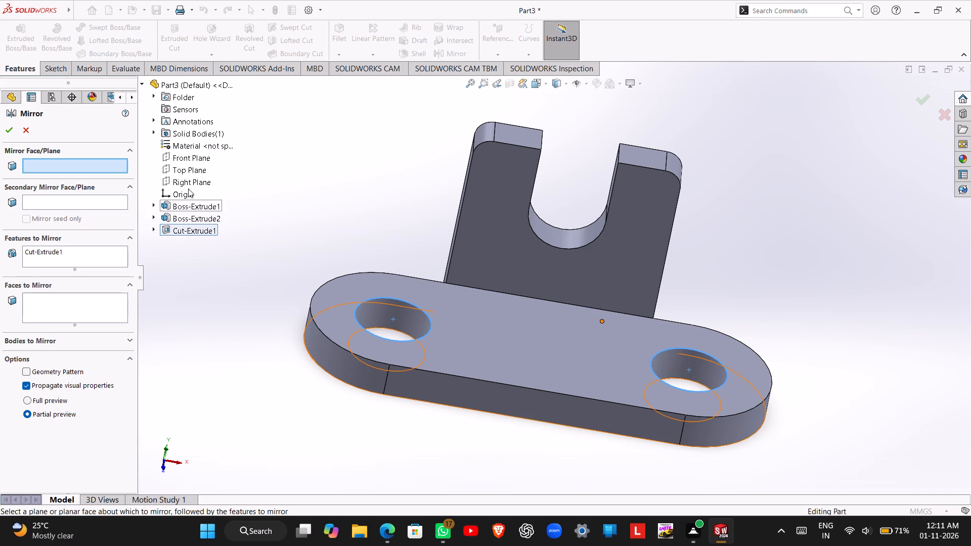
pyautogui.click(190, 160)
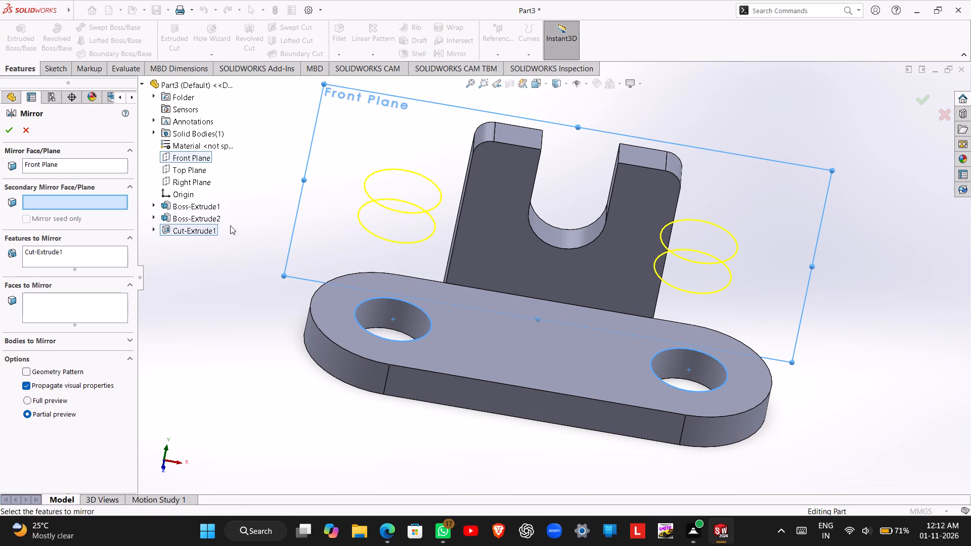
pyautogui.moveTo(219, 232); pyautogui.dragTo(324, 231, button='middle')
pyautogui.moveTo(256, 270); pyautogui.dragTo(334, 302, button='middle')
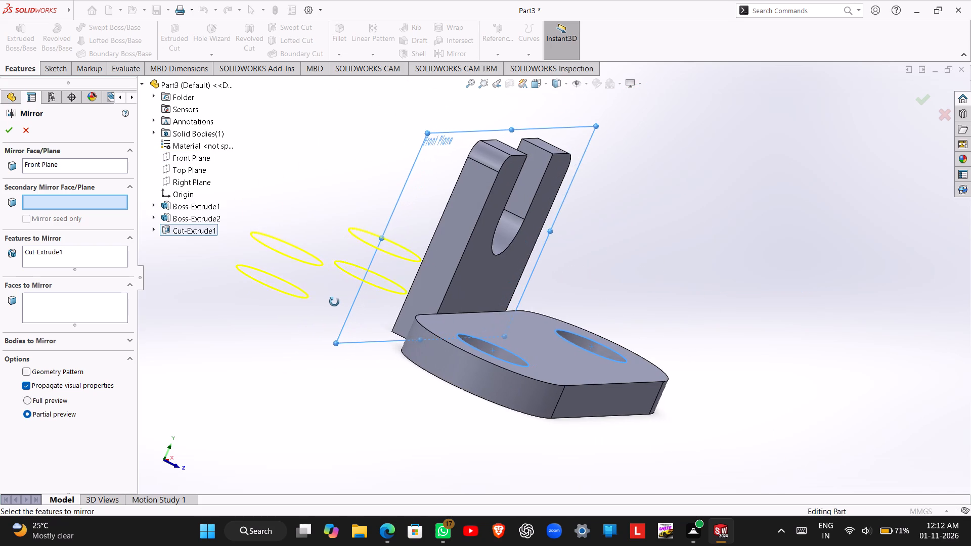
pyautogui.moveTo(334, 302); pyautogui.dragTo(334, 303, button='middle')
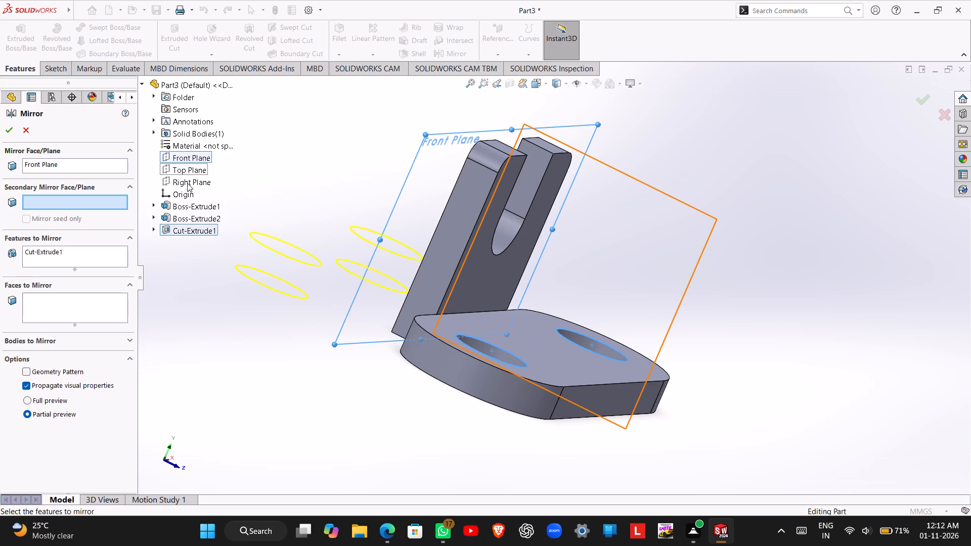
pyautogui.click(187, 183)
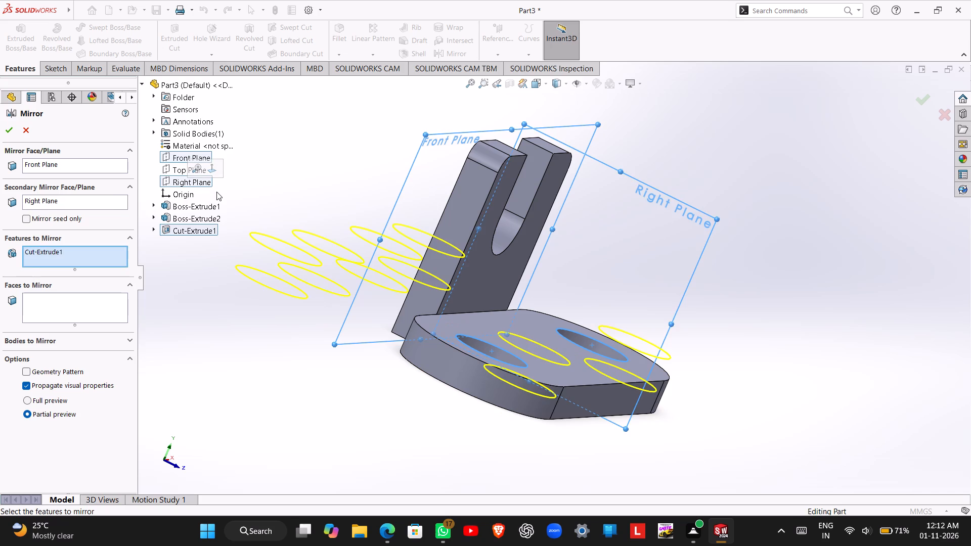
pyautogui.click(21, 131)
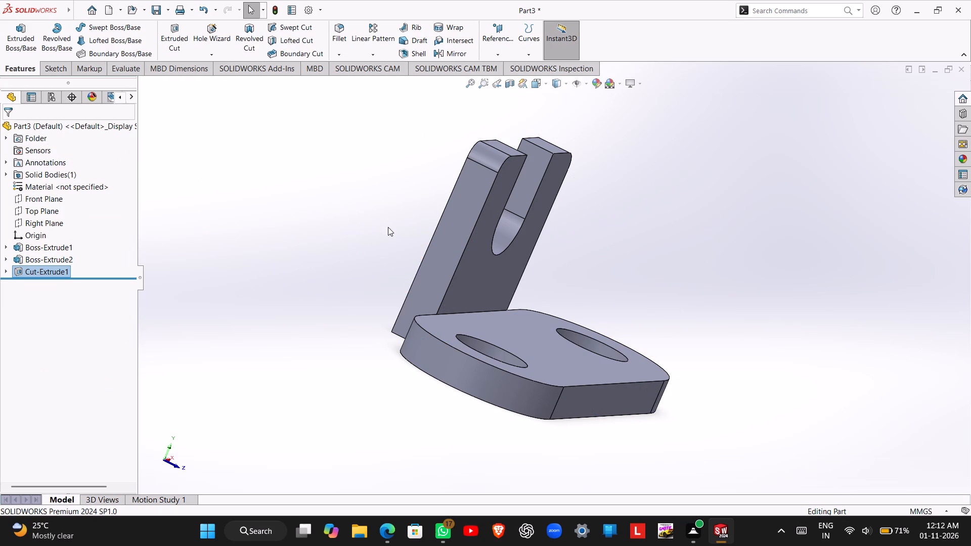
# Create a reference plane offset 14 mm from the slotted plate's large face, over the base with the holes.
pyautogui.click(506, 57)
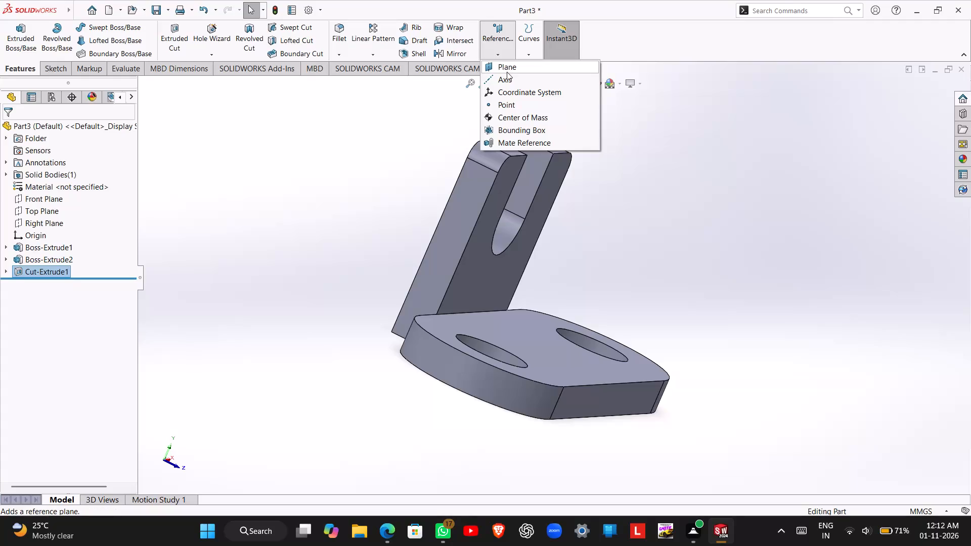
pyautogui.click(506, 67)
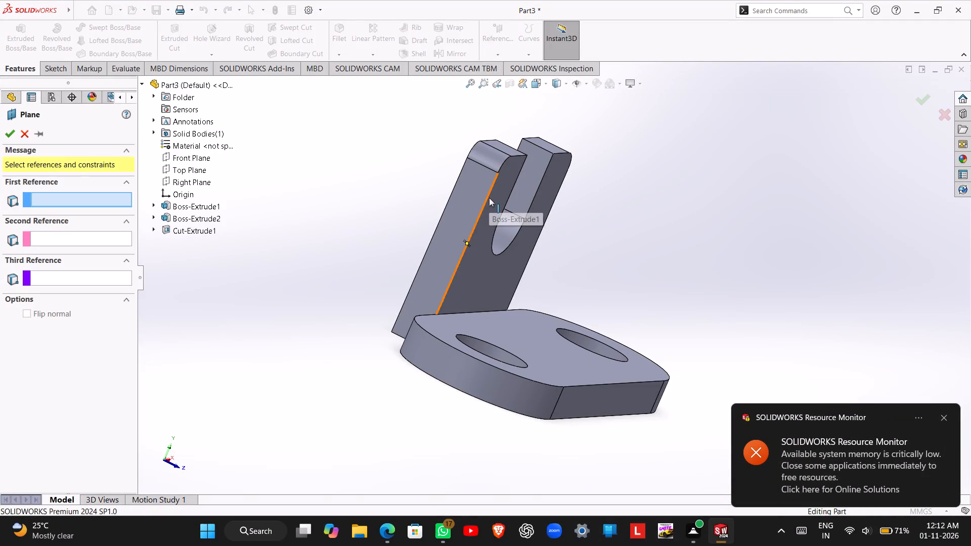
pyautogui.click(503, 184)
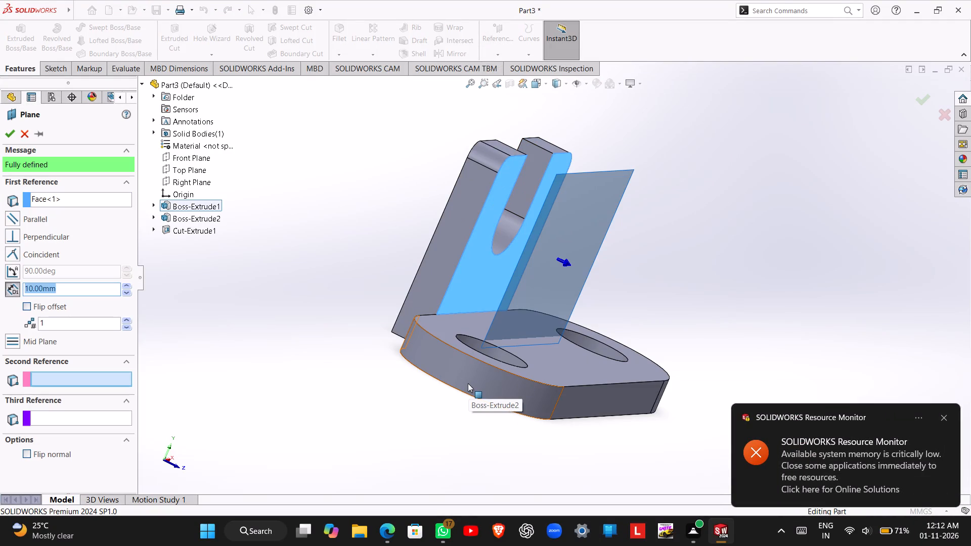
pyautogui.doubleClick(64, 289)
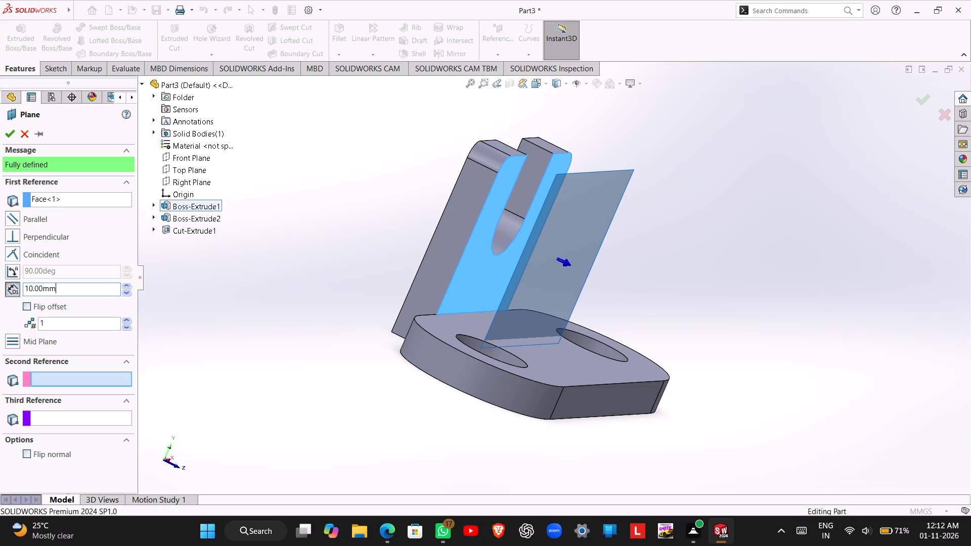
pyautogui.write('14')
pyautogui.press('Return')
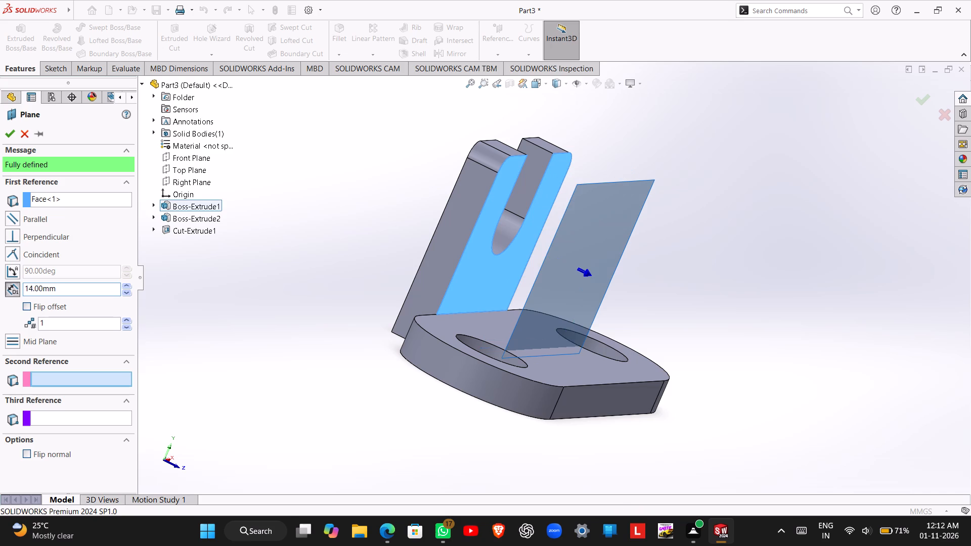
pyautogui.press('Return')
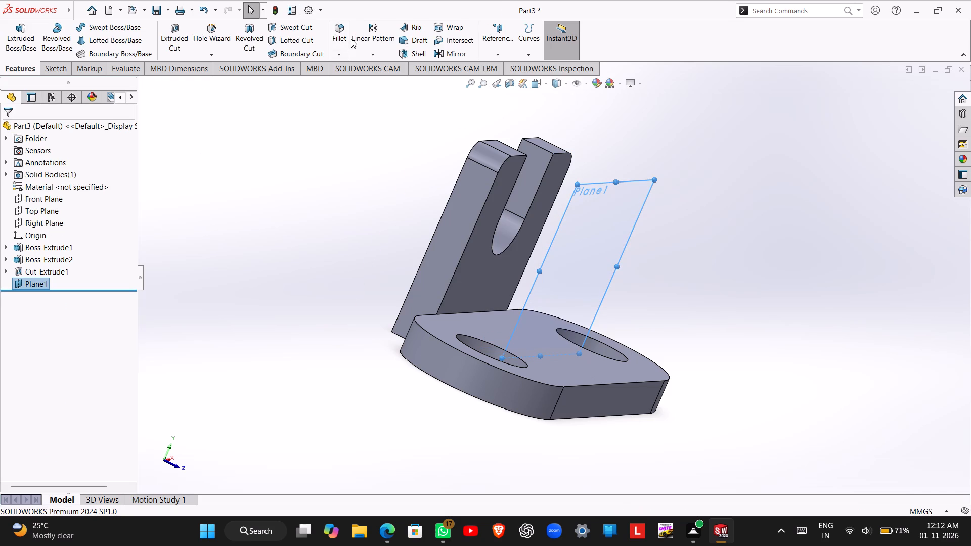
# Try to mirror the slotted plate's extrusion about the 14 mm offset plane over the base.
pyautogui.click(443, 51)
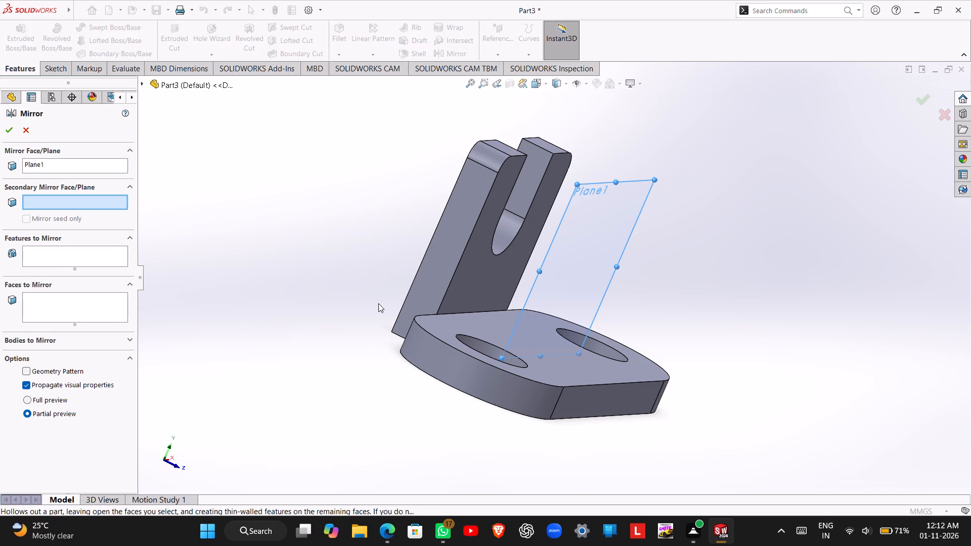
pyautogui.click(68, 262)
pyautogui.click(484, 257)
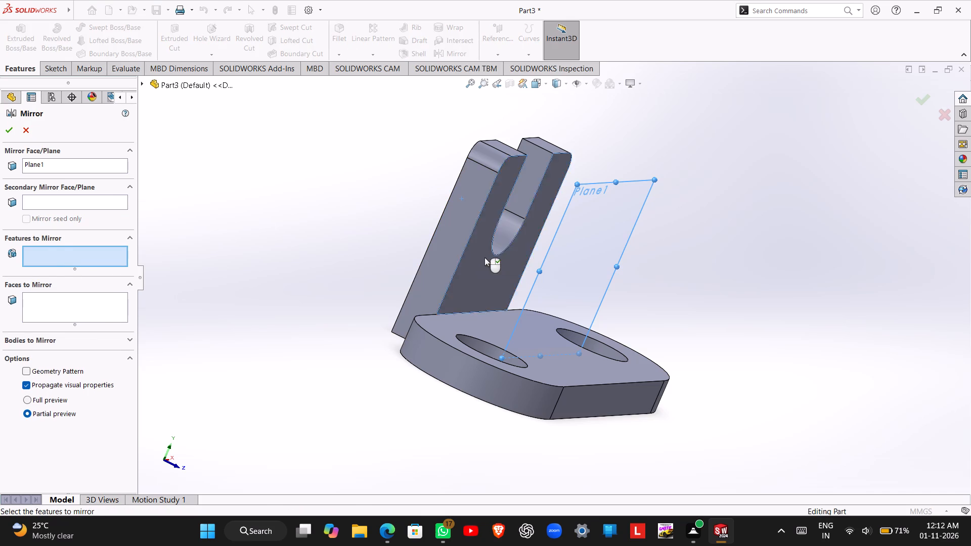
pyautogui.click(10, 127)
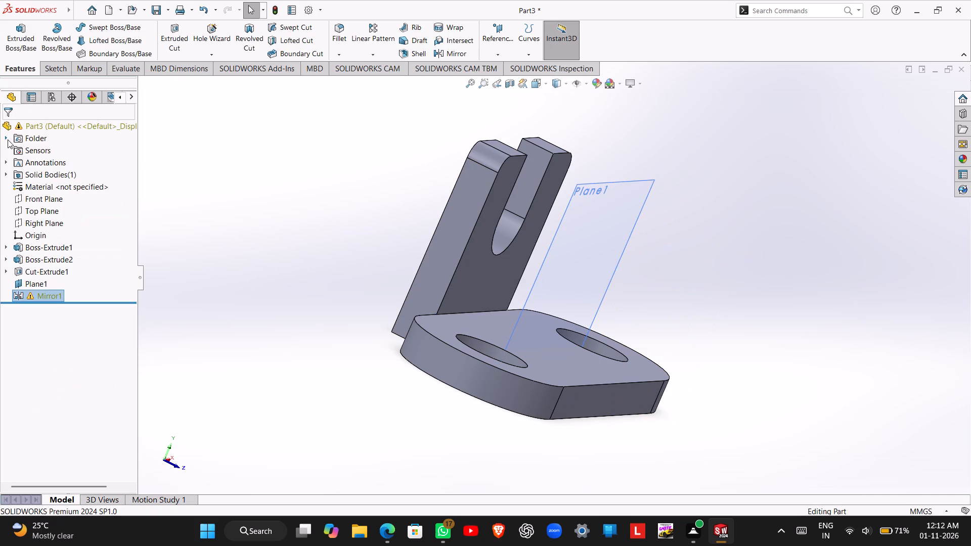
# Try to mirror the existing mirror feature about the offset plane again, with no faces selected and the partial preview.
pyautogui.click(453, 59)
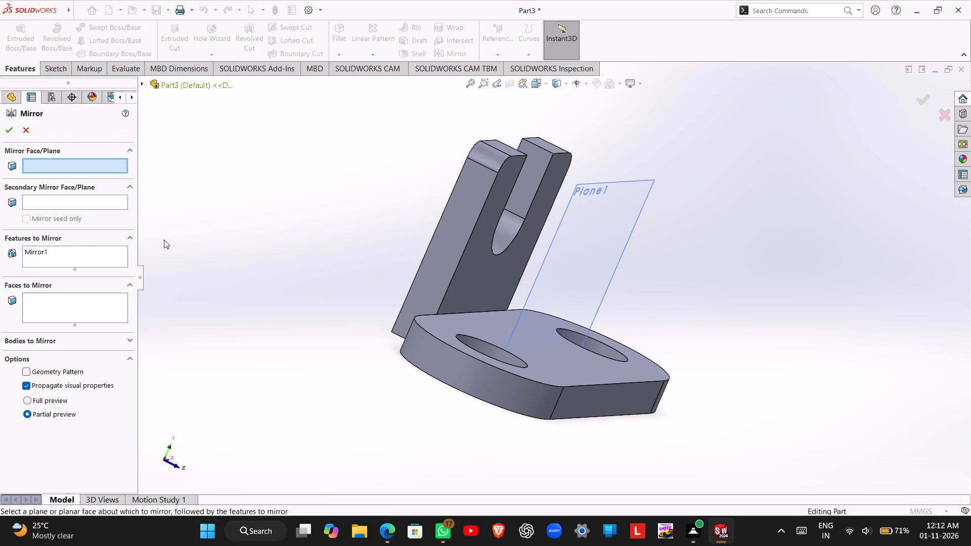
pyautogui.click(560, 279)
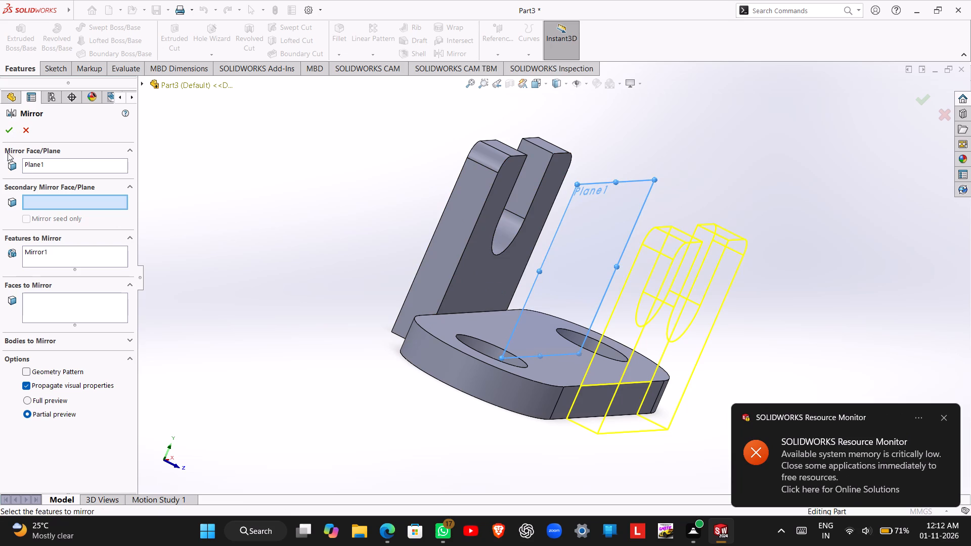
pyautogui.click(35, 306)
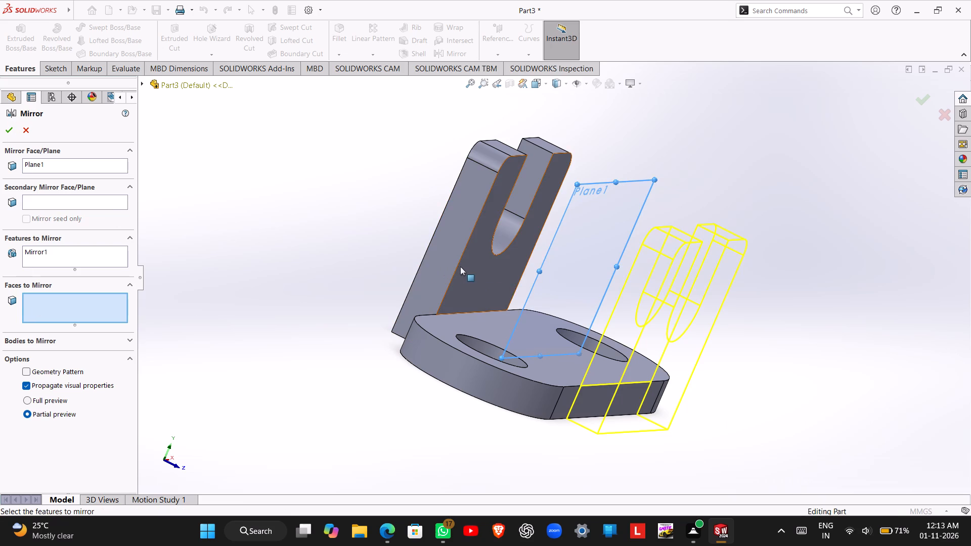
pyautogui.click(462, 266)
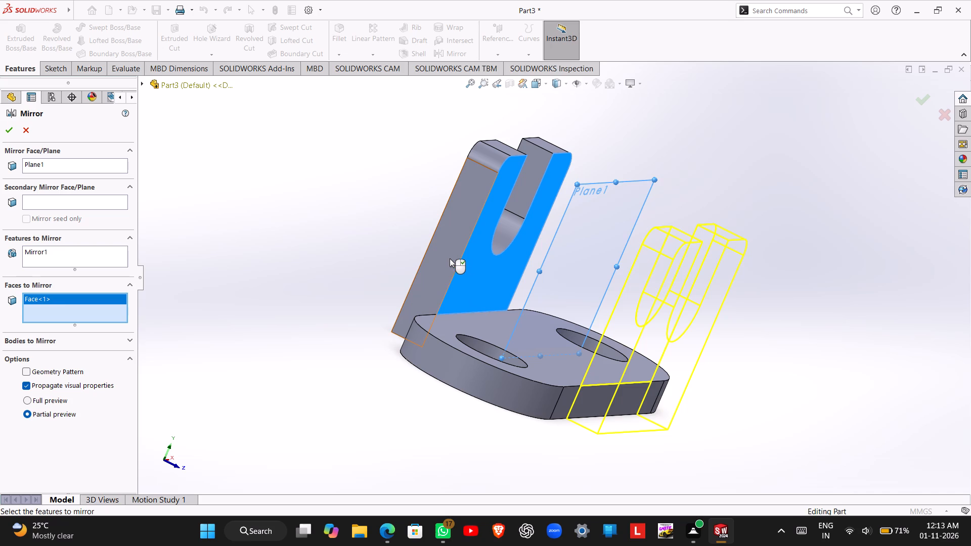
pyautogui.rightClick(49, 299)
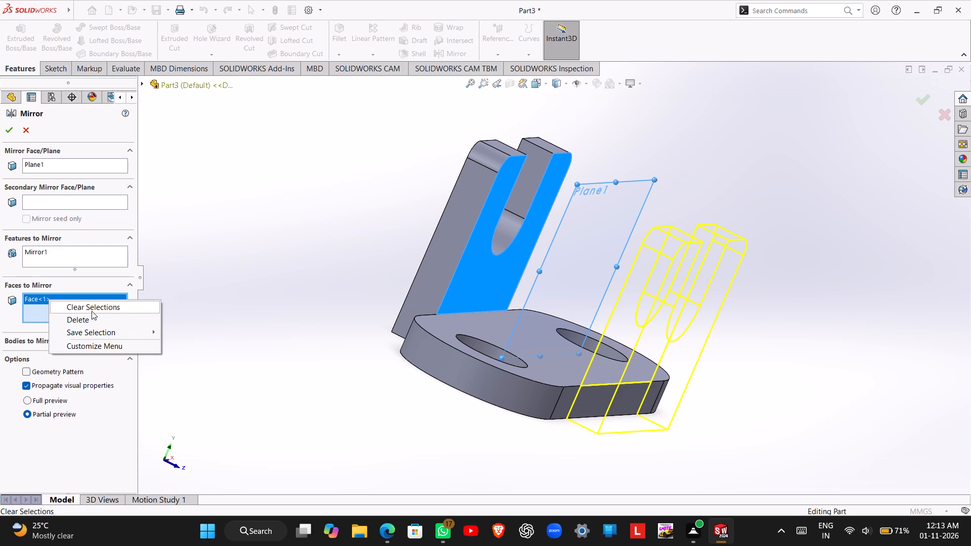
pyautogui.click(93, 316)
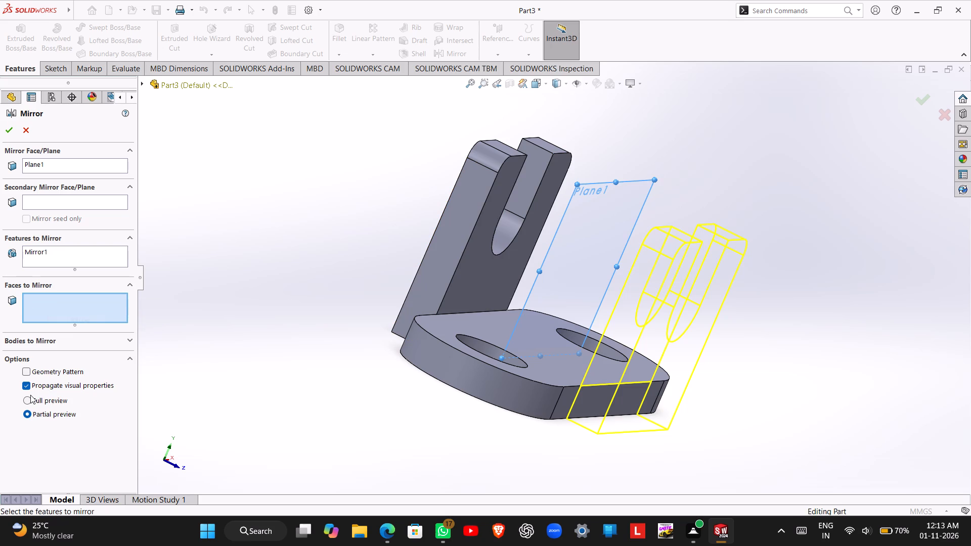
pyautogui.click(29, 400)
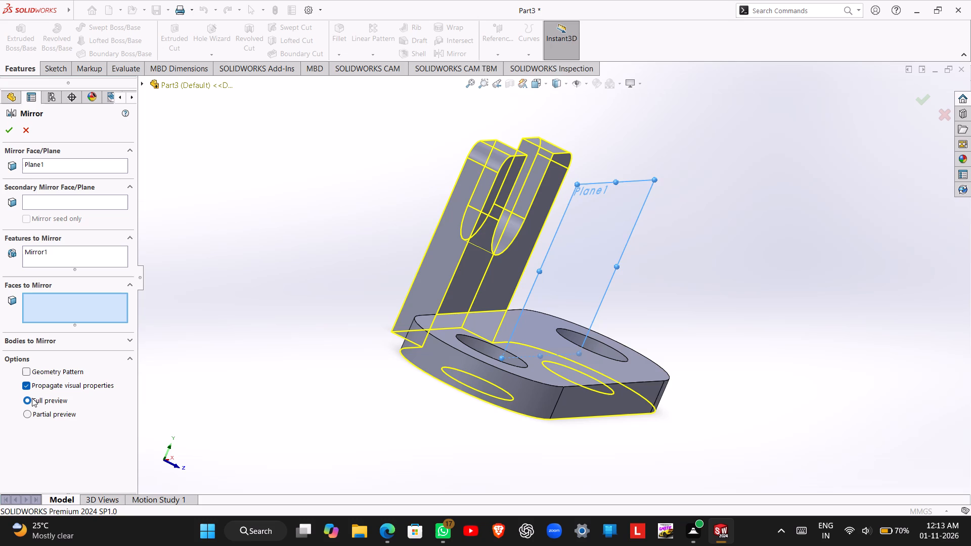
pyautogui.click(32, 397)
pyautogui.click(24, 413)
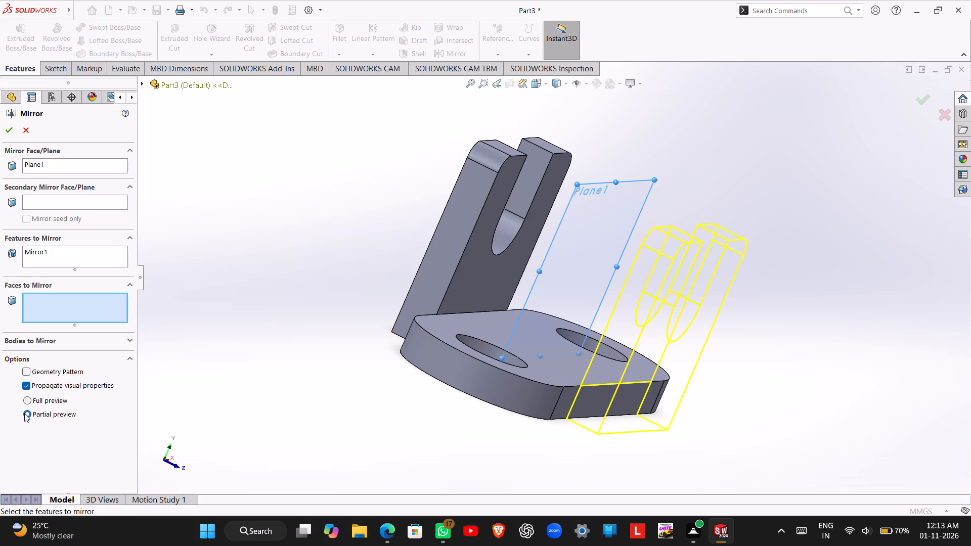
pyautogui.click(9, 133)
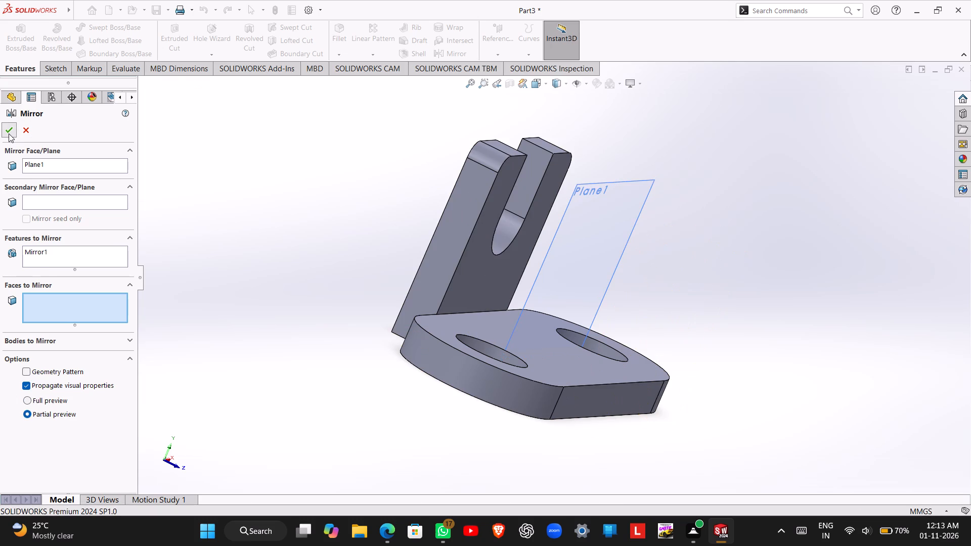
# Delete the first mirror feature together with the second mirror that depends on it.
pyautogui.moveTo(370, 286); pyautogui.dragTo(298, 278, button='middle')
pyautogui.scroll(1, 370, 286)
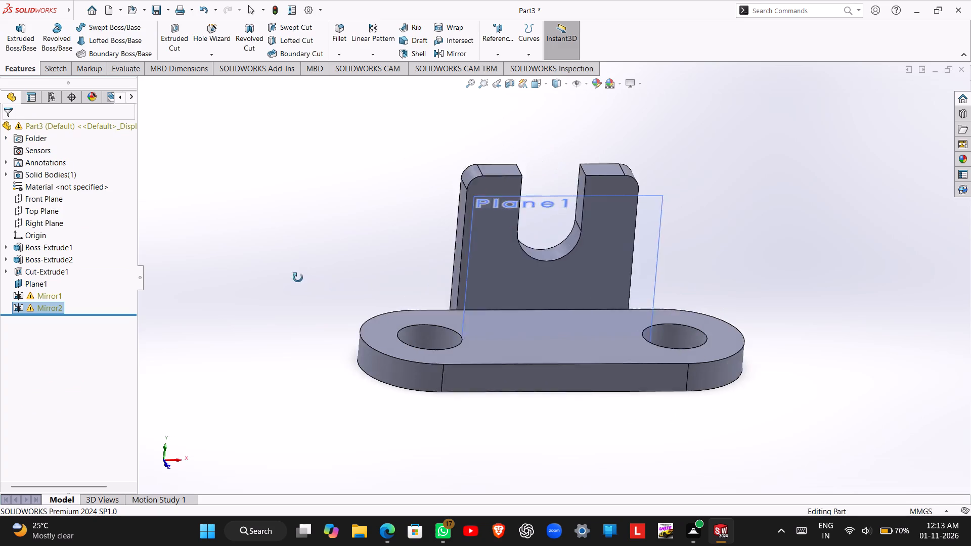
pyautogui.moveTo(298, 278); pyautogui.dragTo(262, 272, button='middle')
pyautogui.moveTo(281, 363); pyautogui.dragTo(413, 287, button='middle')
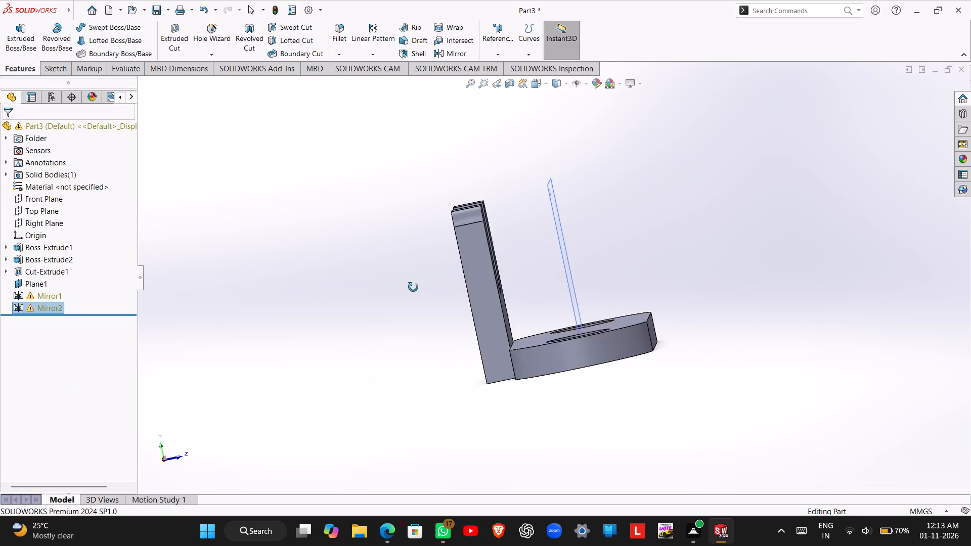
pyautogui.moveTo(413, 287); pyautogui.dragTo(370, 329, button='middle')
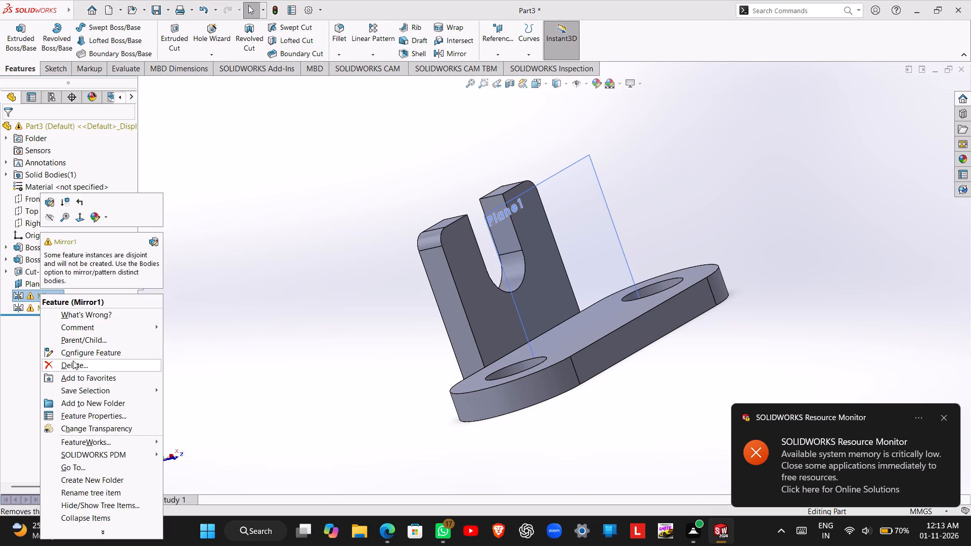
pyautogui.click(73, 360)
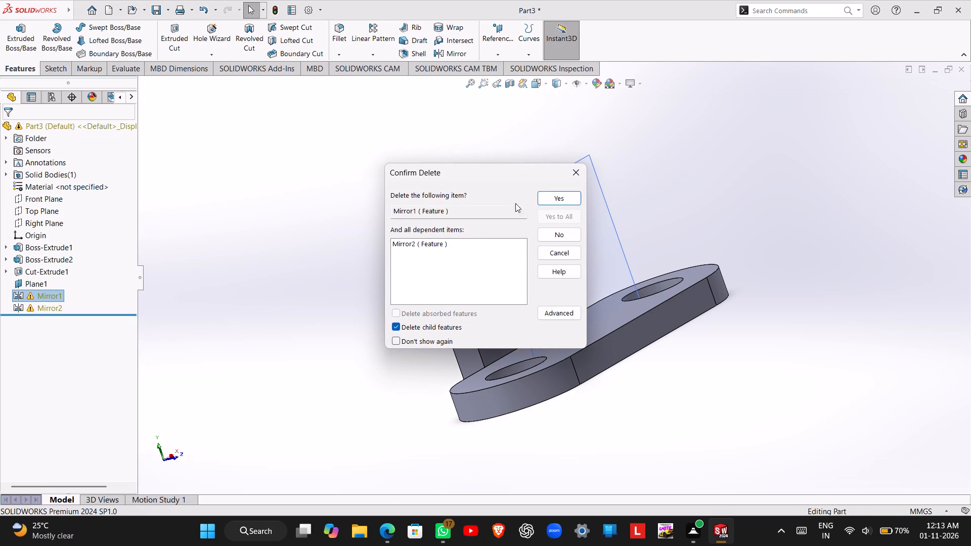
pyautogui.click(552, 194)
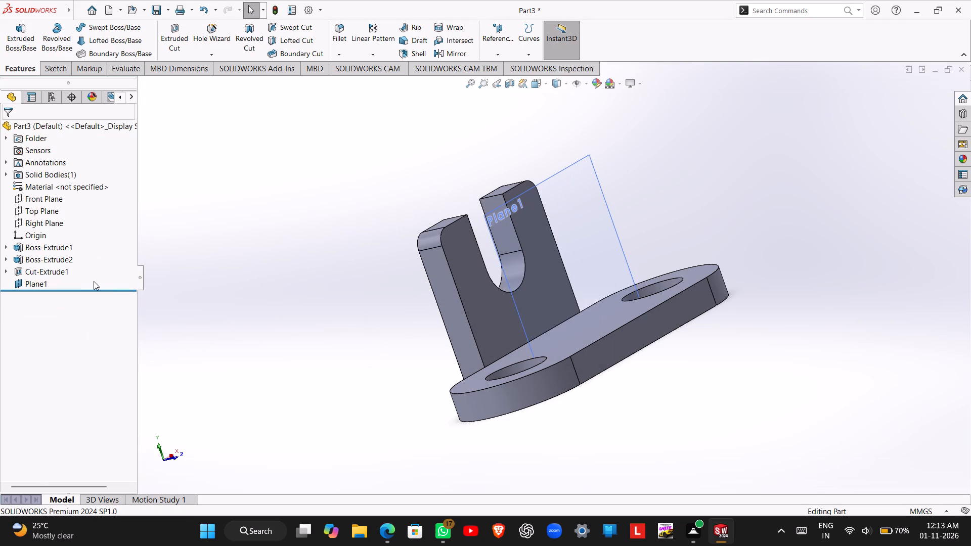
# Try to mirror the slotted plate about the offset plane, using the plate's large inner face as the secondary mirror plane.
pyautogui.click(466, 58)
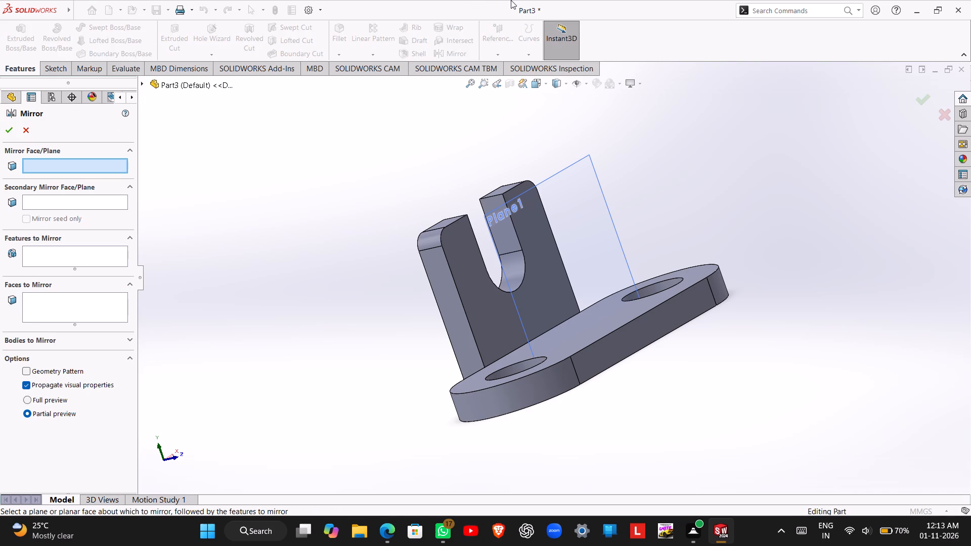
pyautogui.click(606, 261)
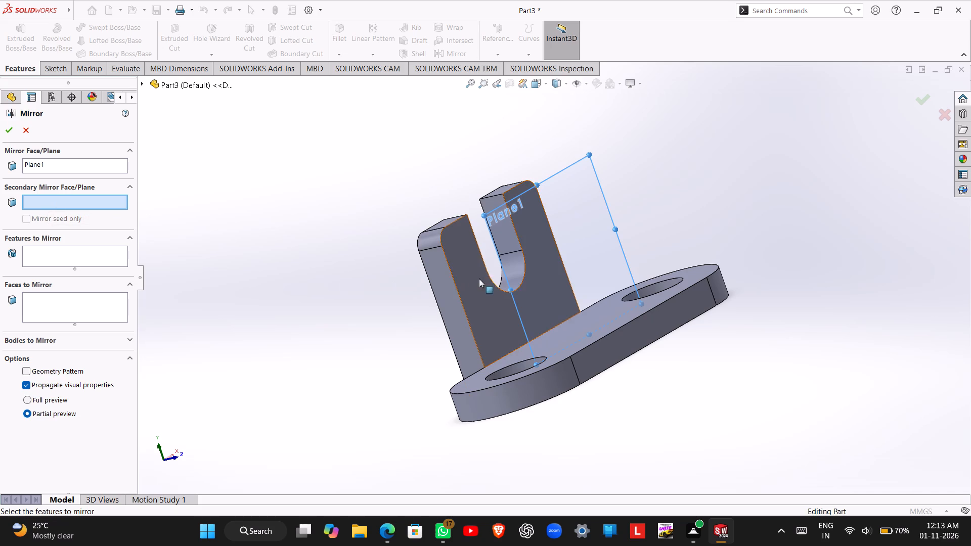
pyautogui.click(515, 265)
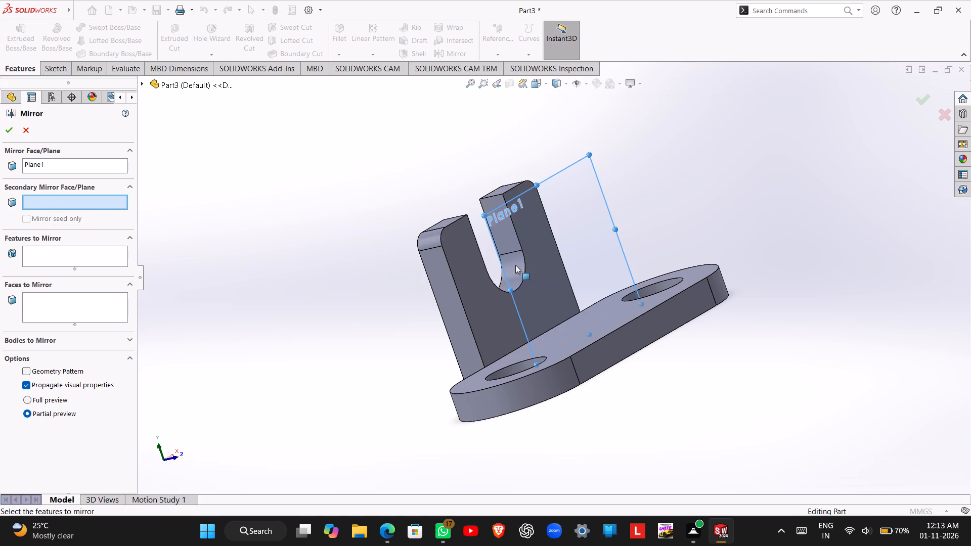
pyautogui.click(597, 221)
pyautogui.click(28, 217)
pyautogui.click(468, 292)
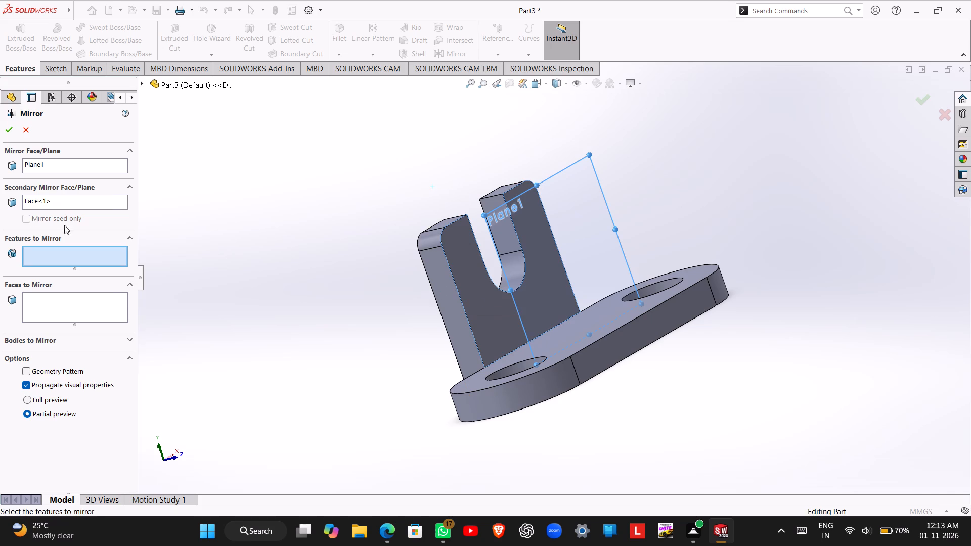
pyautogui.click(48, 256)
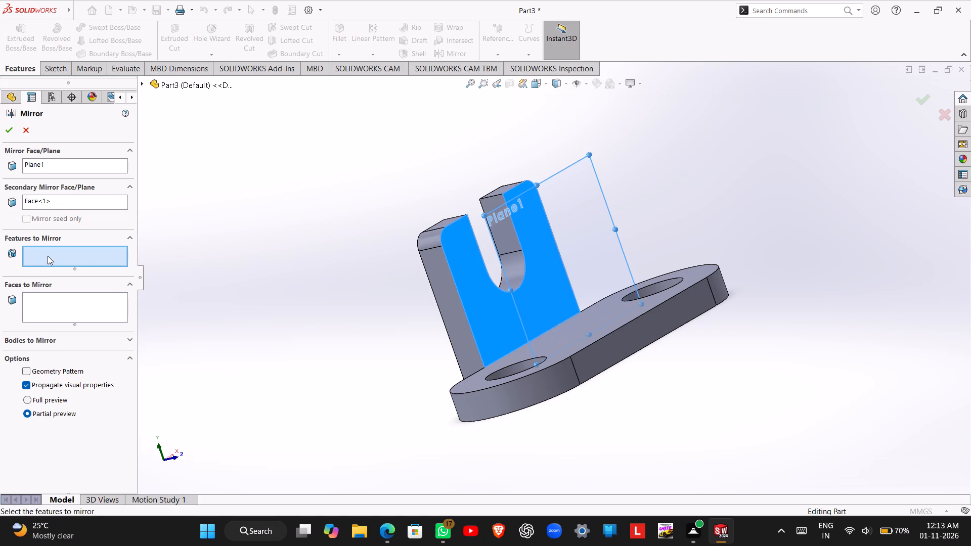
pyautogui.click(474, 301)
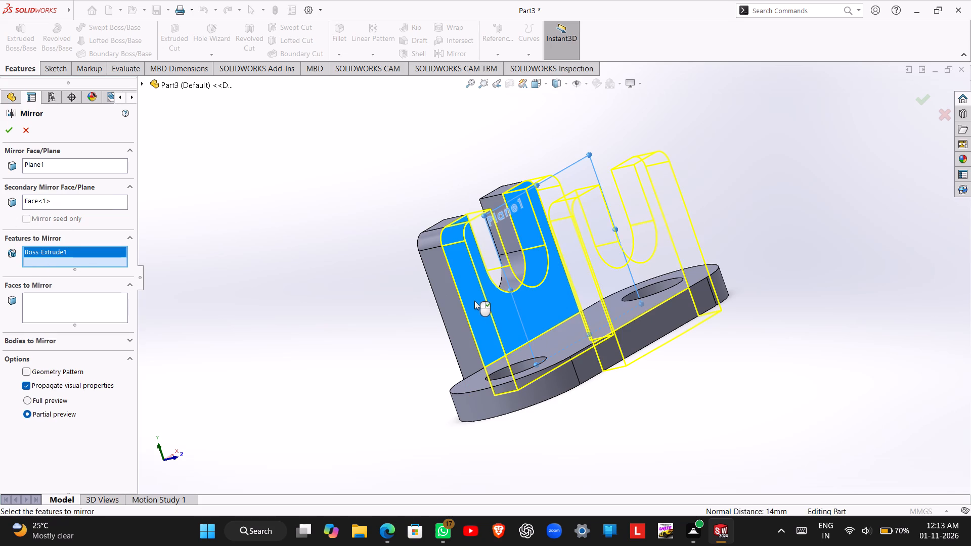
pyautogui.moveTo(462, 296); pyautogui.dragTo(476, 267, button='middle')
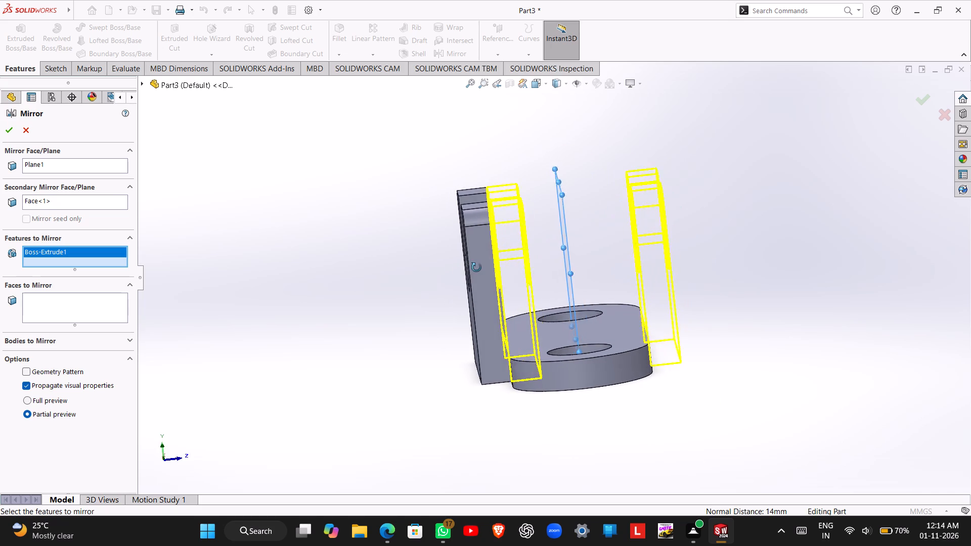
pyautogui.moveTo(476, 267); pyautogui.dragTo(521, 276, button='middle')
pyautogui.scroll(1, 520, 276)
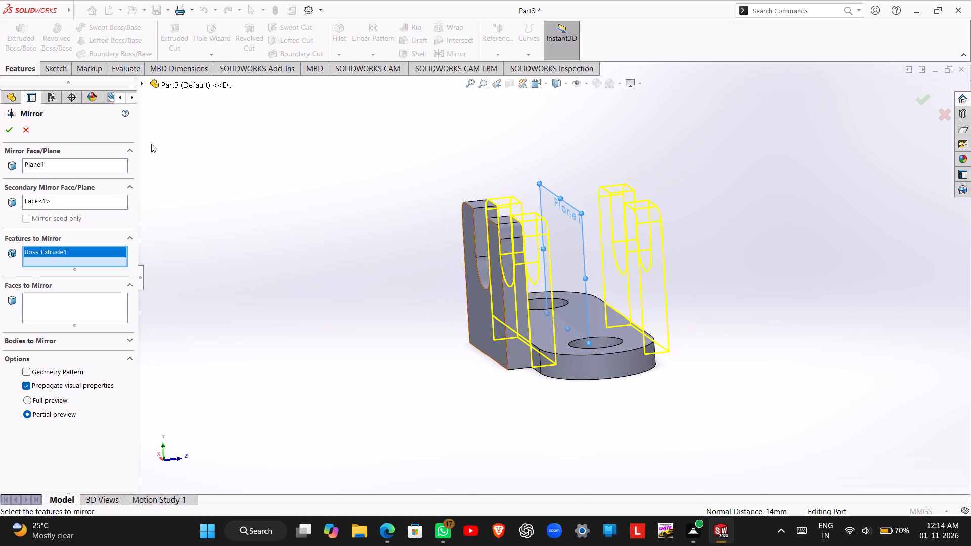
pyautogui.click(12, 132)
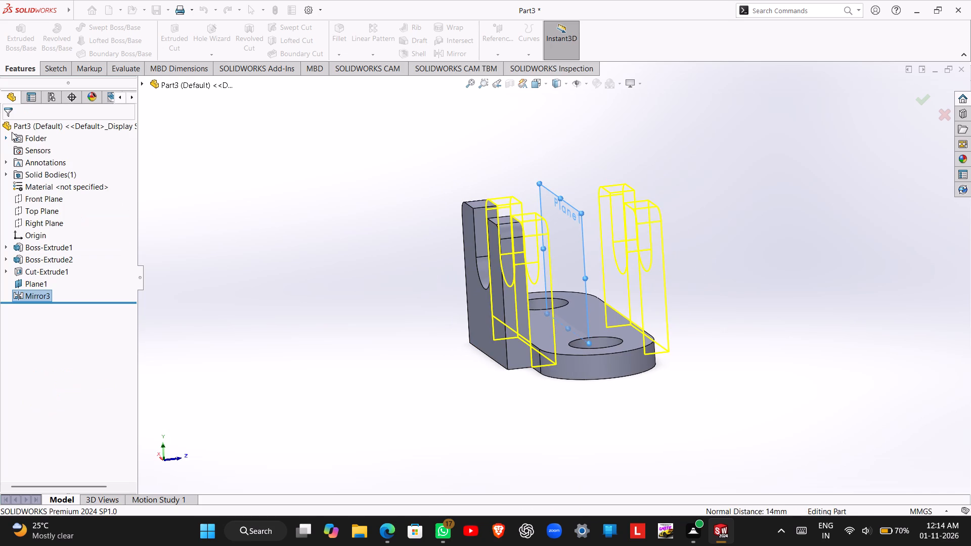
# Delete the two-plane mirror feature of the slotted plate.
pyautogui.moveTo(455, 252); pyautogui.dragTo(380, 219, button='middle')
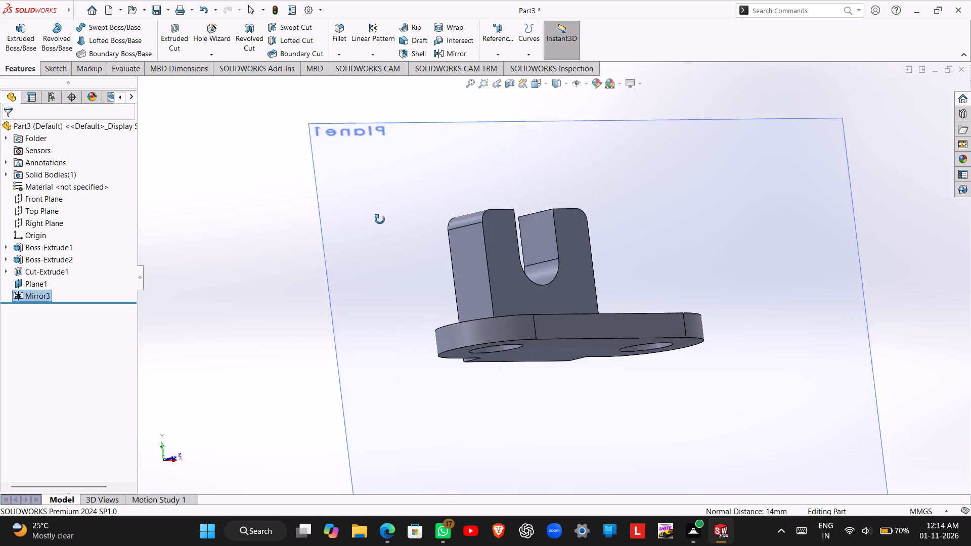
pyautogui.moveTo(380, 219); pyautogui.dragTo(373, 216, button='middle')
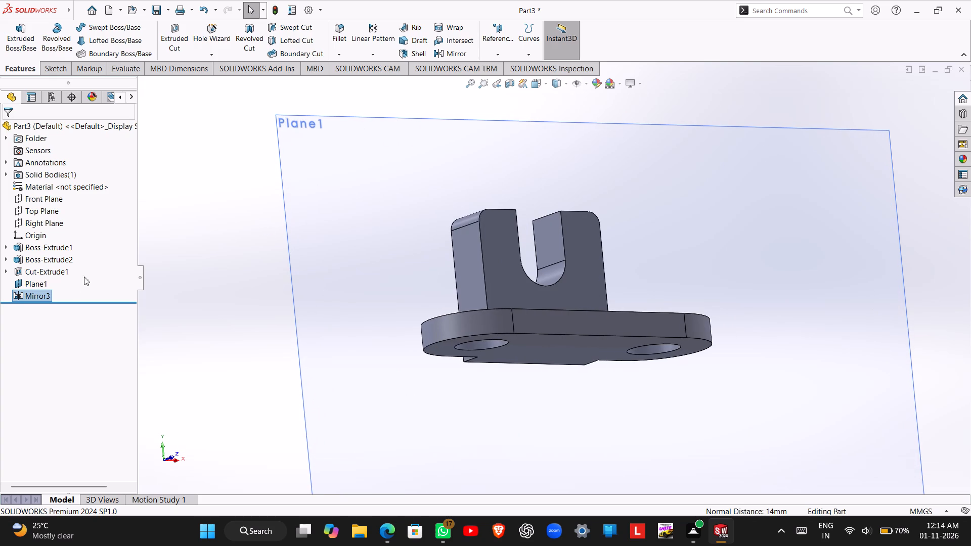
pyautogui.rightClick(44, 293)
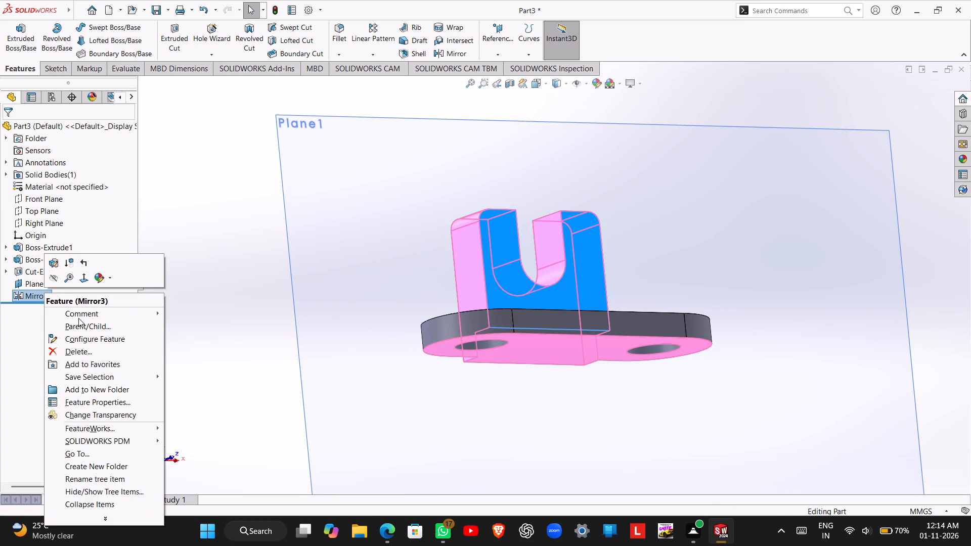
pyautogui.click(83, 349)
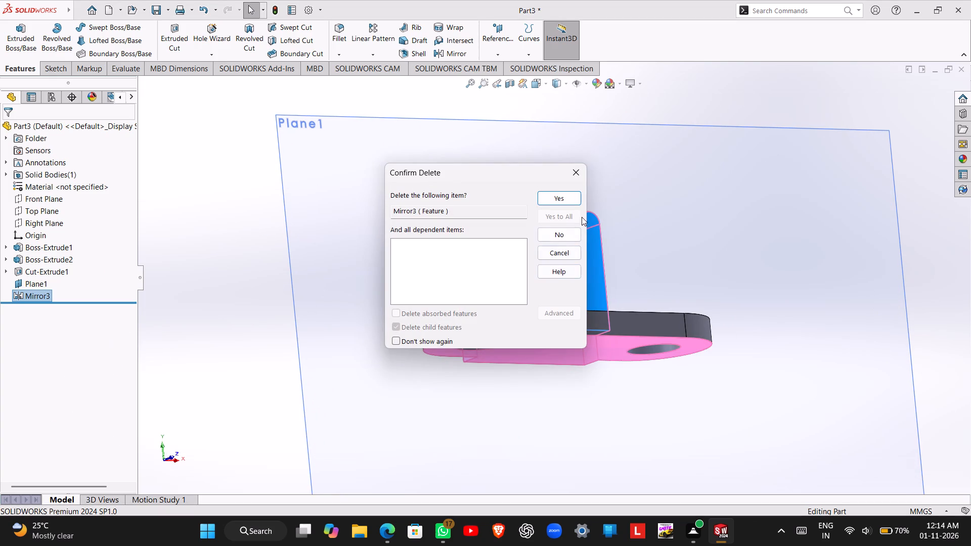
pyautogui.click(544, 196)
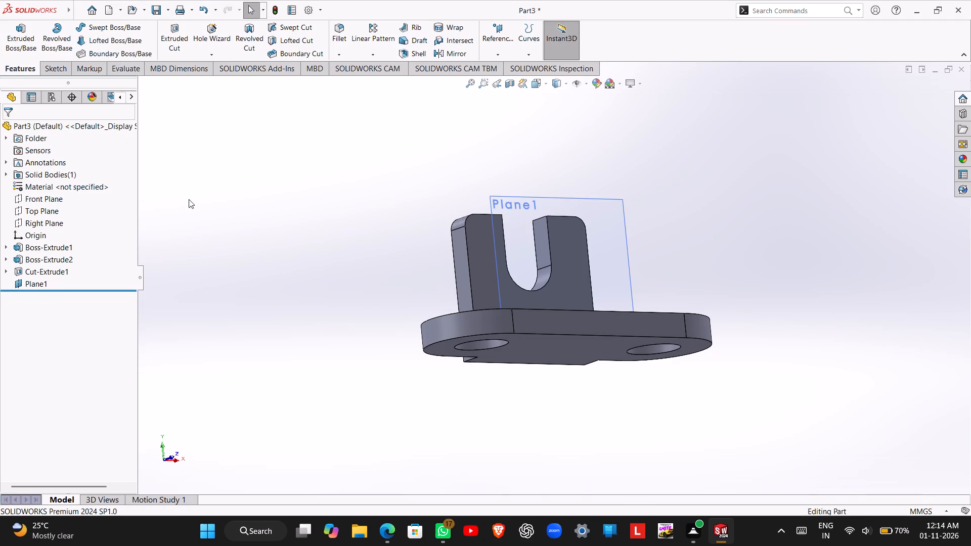
# Delete the offset reference plane from the part.
pyautogui.rightClick(42, 284)
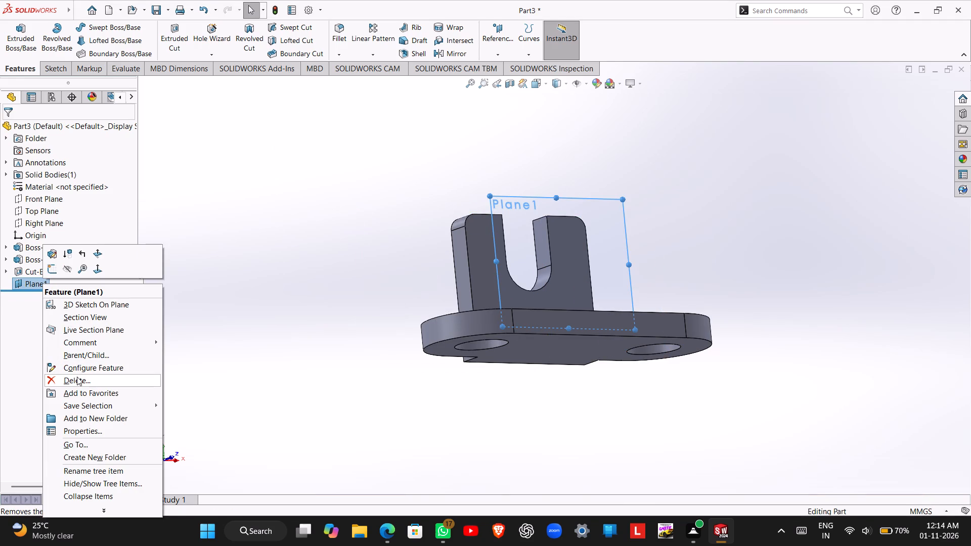
pyautogui.click(77, 378)
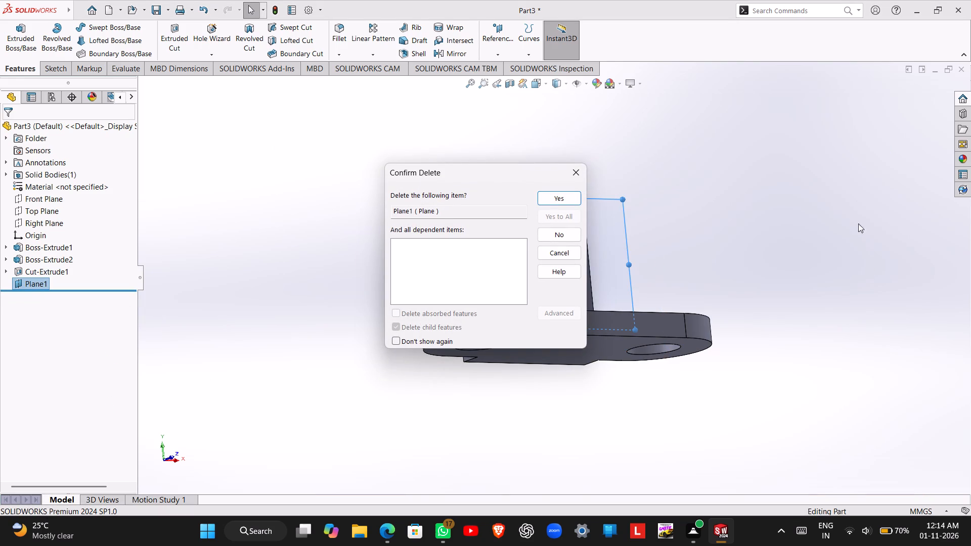
pyautogui.click(553, 198)
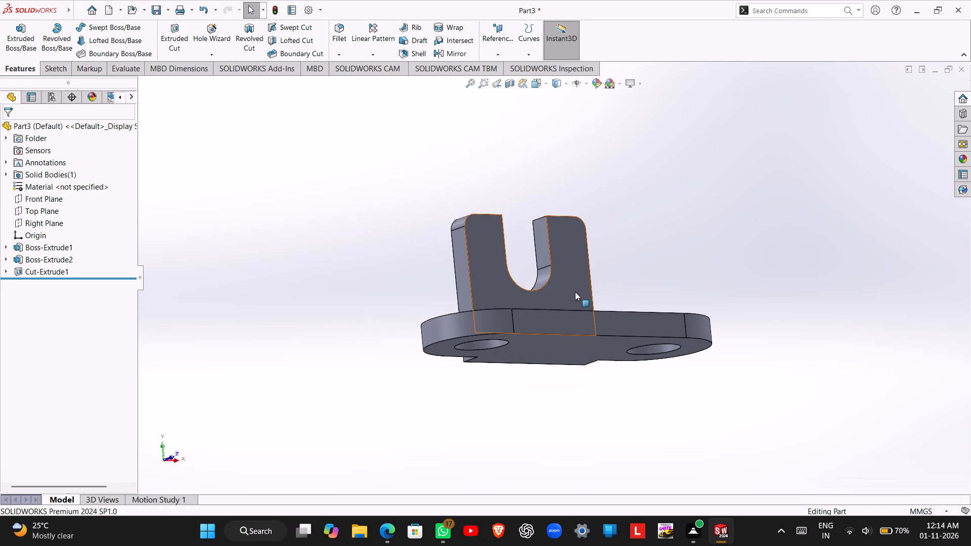
# On the base's long flat side face, sketch a 35 by 35 mm outline over the slotted plate's silhouette, splitting the top edge at the slot.
pyautogui.click(571, 315)
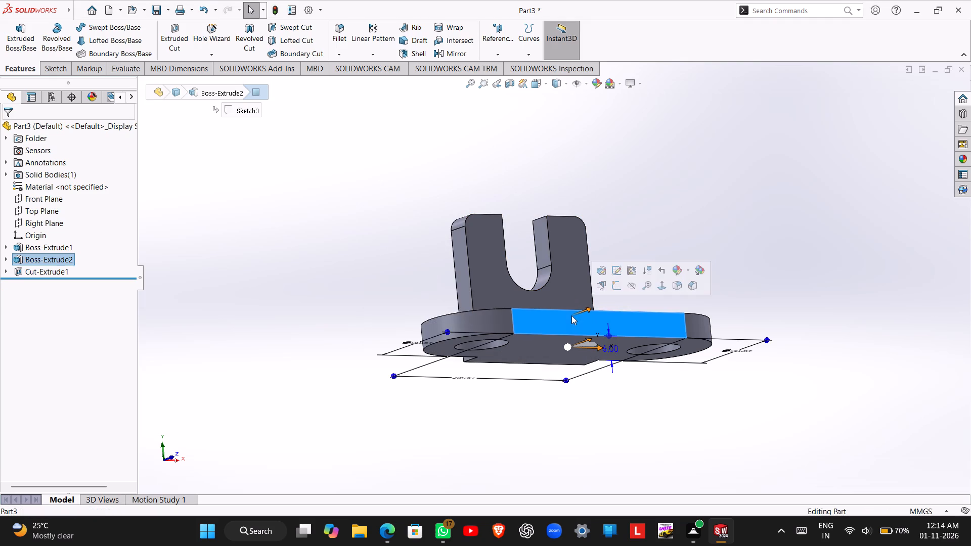
pyautogui.click(621, 285)
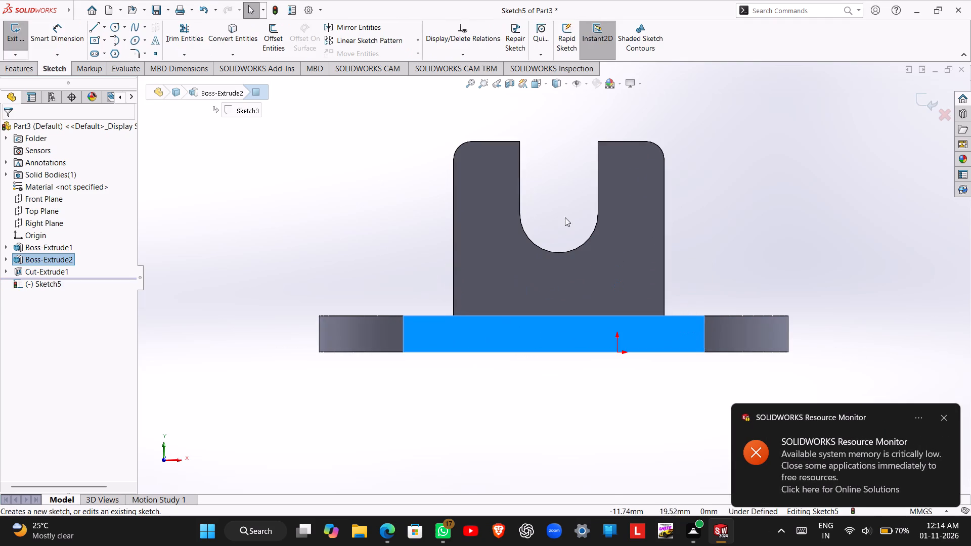
pyautogui.click(92, 30)
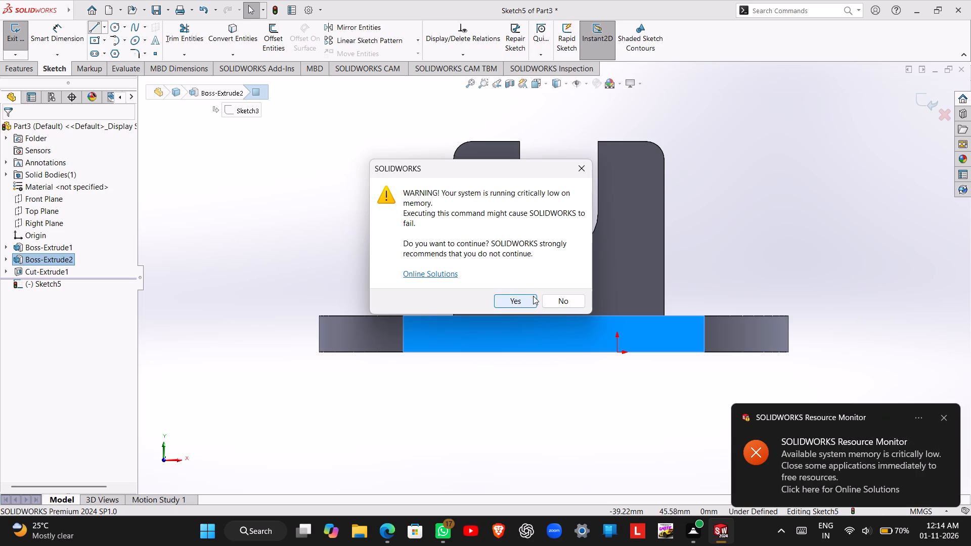
pyautogui.click(570, 301)
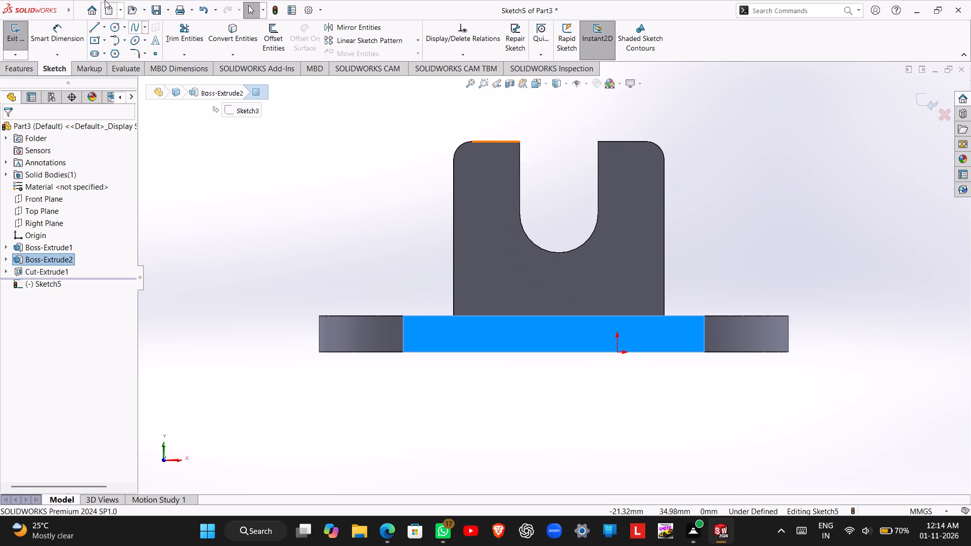
pyautogui.click(98, 27)
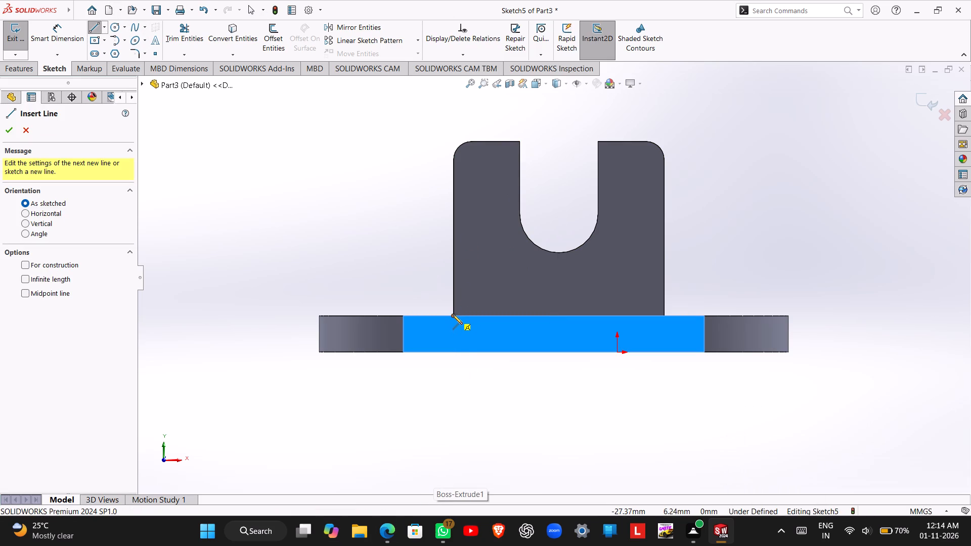
pyautogui.click(453, 352)
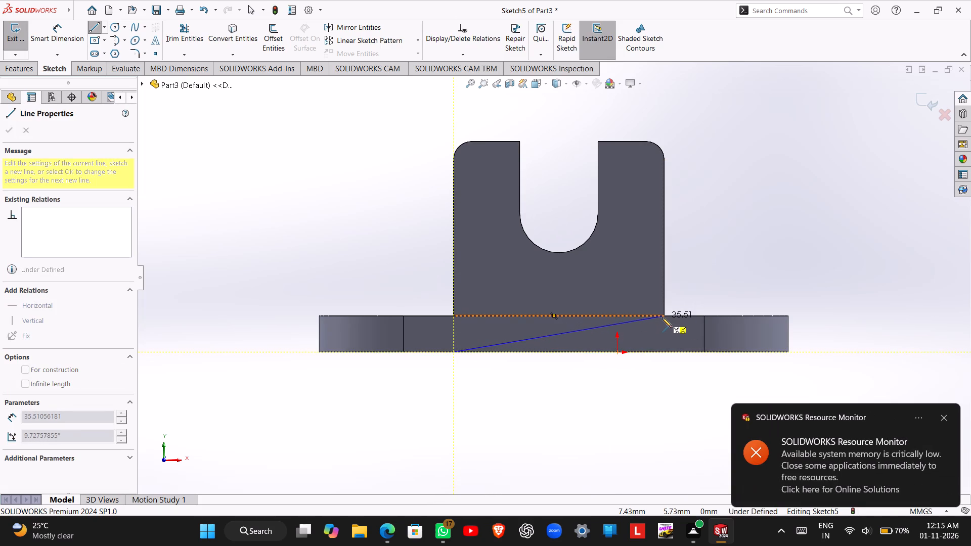
pyautogui.click(664, 351)
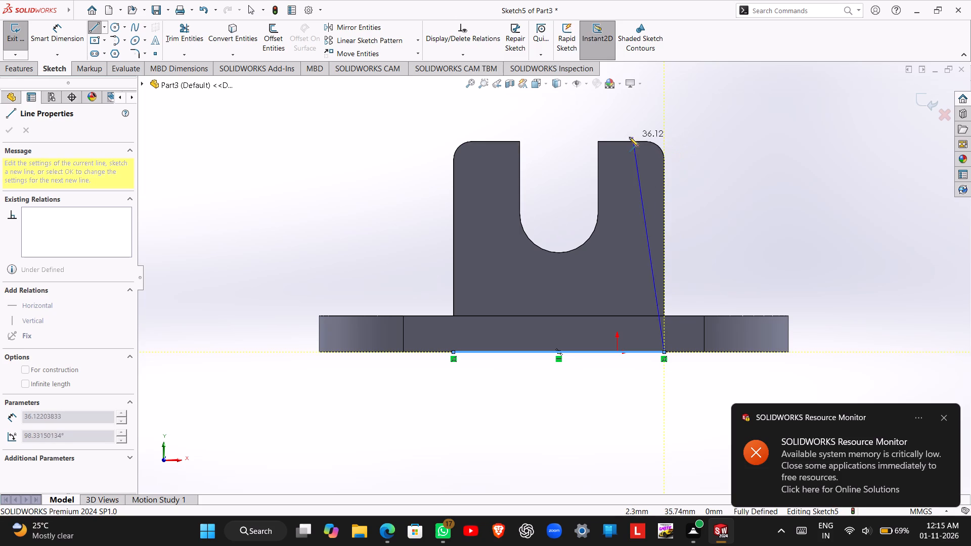
pyautogui.click(663, 142)
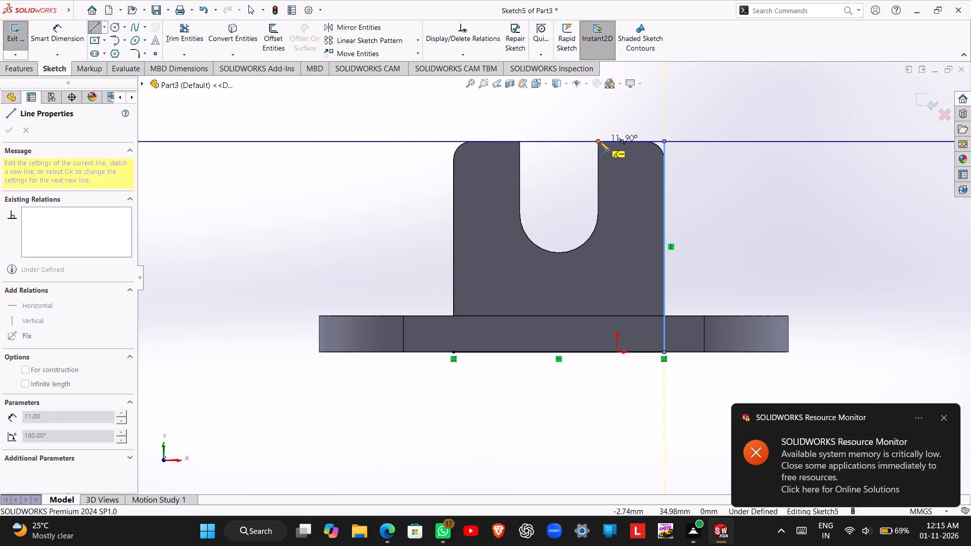
pyautogui.click(598, 140)
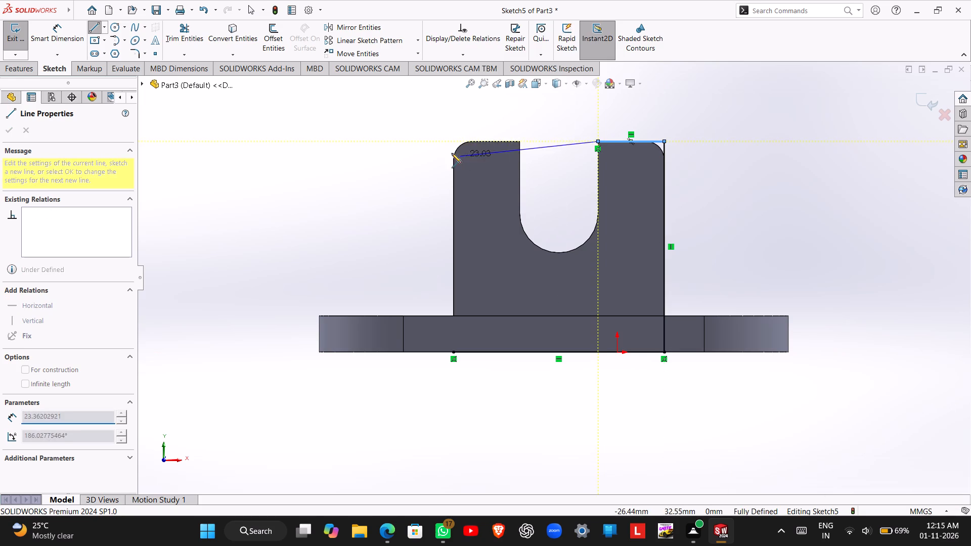
pyautogui.click(518, 140)
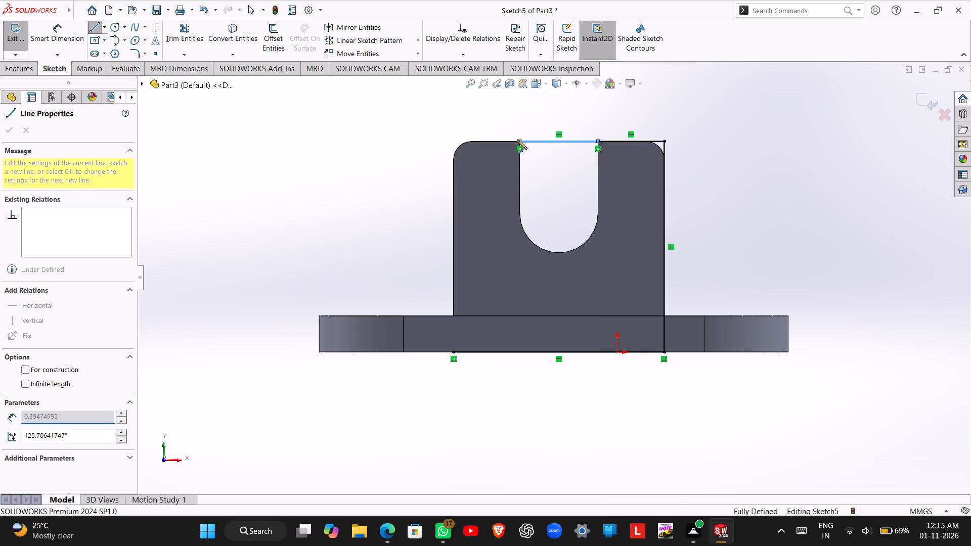
pyautogui.click(453, 140)
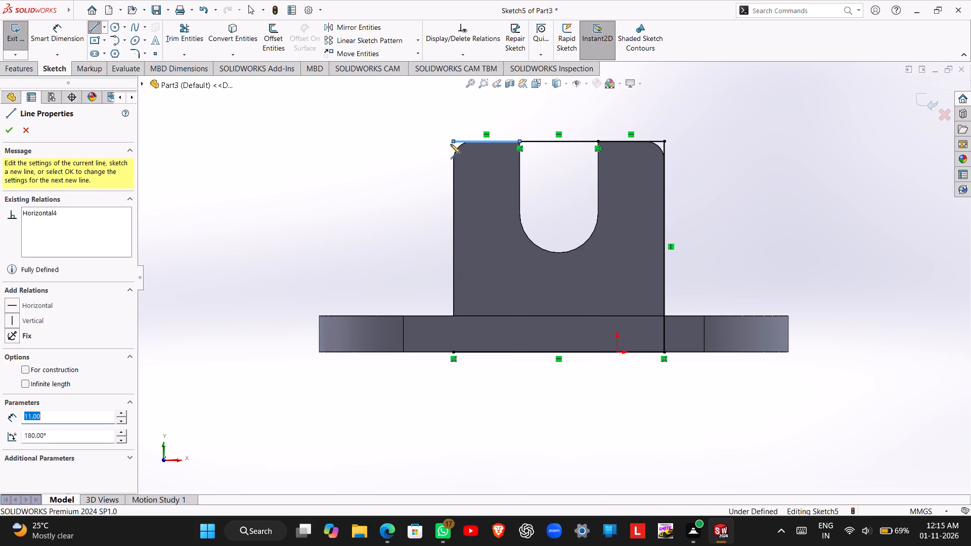
pyautogui.click(453, 352)
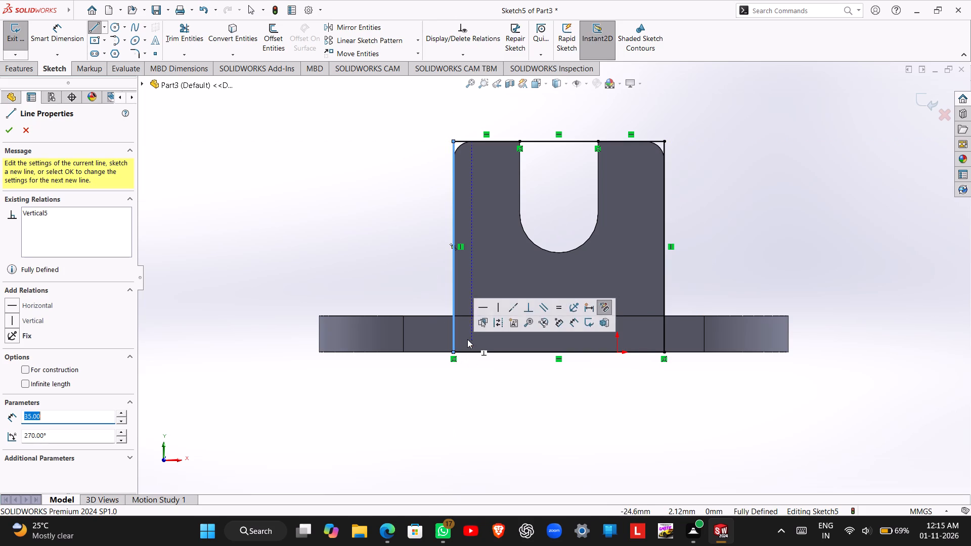
pyautogui.press('Escape')
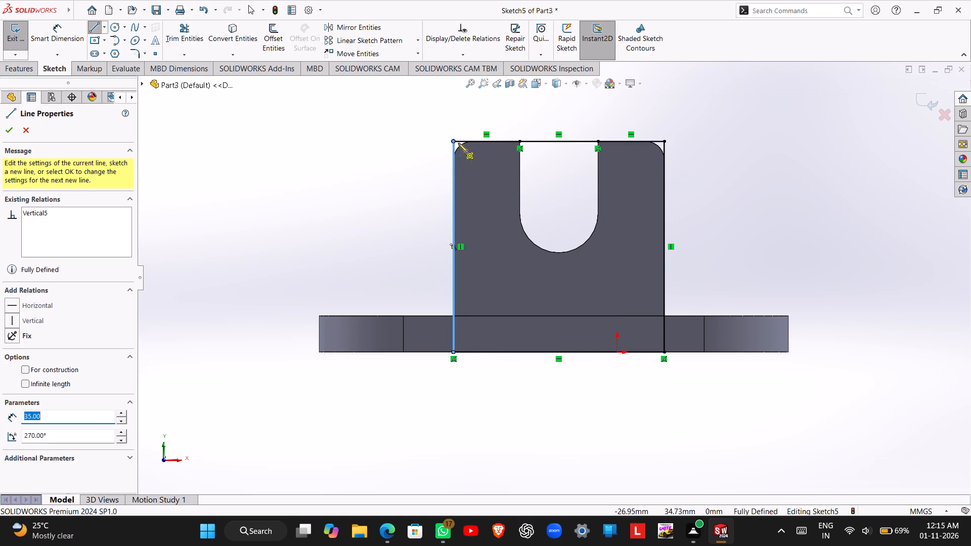
# Sketch the slot's two 12 mm vertical sides down from the top edge, joined by a 13 mm horizontal line at their lower ends.
pyautogui.click(519, 142)
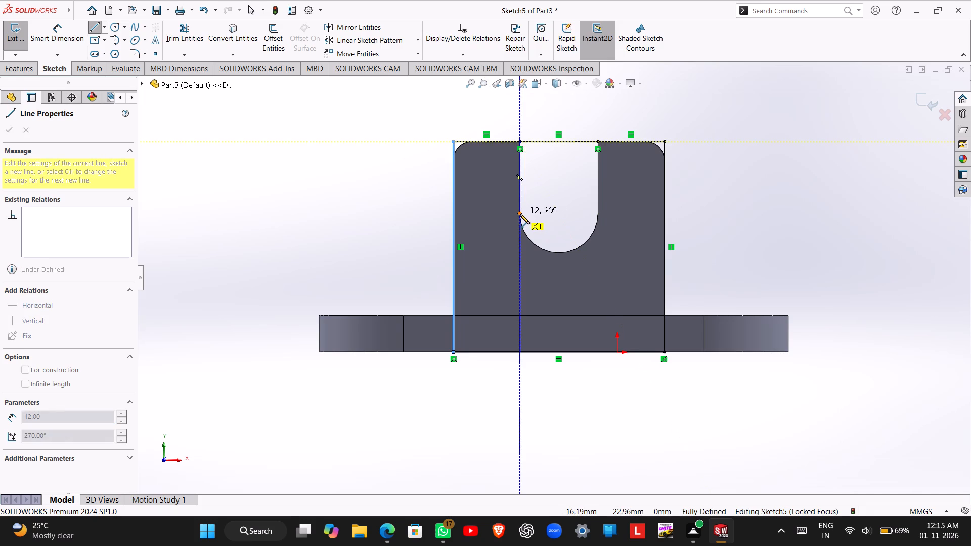
pyautogui.click(520, 214)
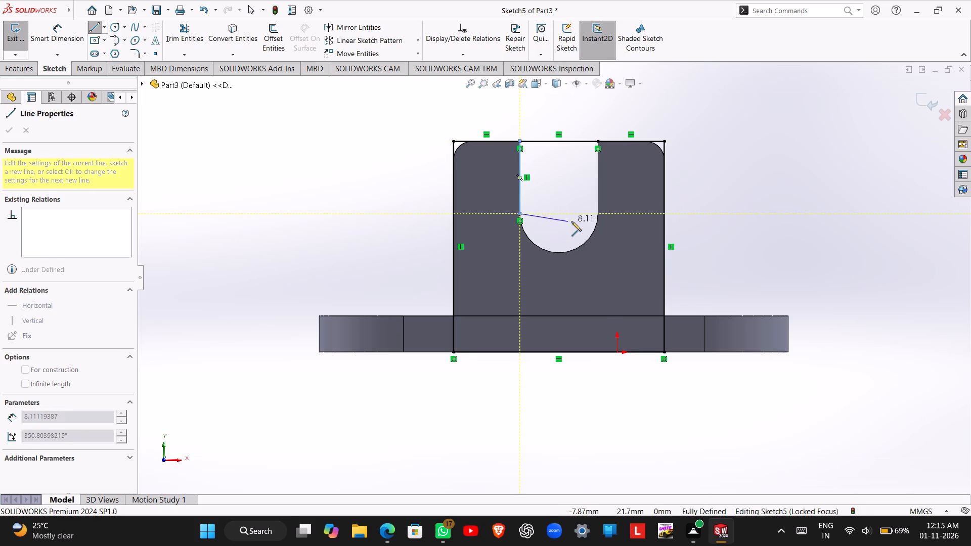
pyautogui.click(598, 214)
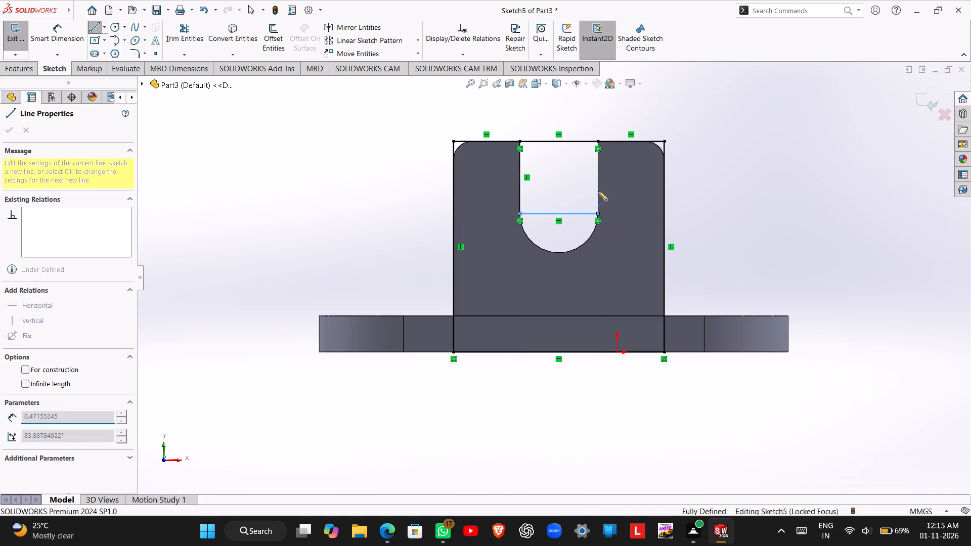
pyautogui.click(598, 141)
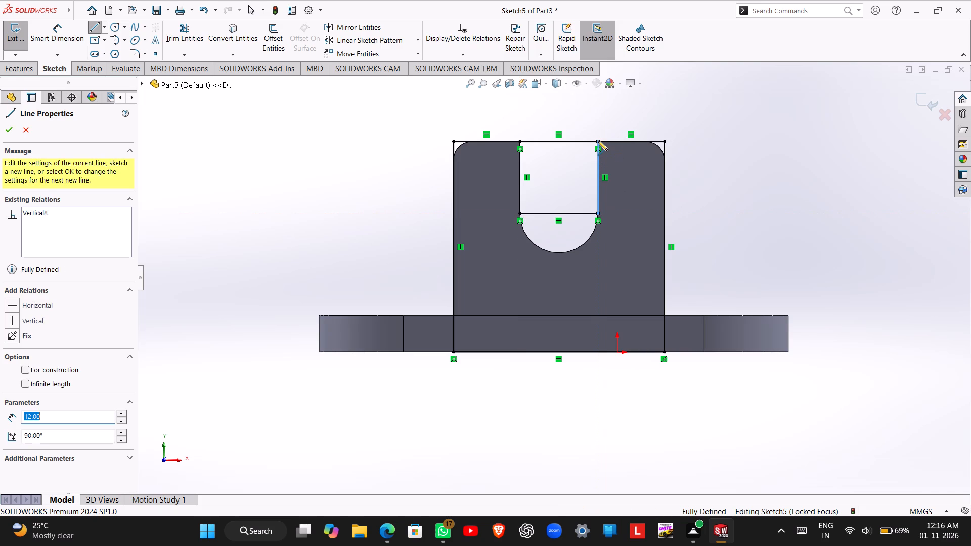
pyautogui.press('Escape')
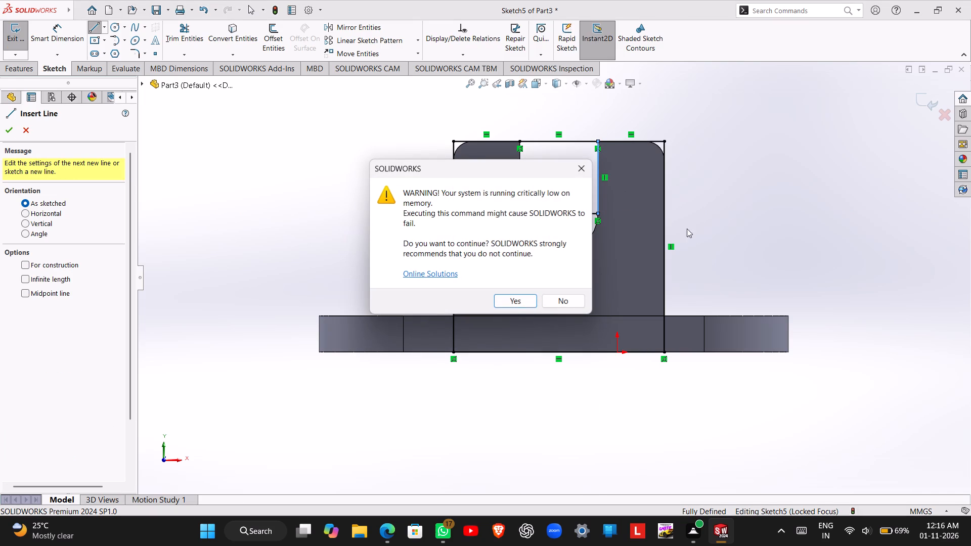
pyautogui.click(580, 167)
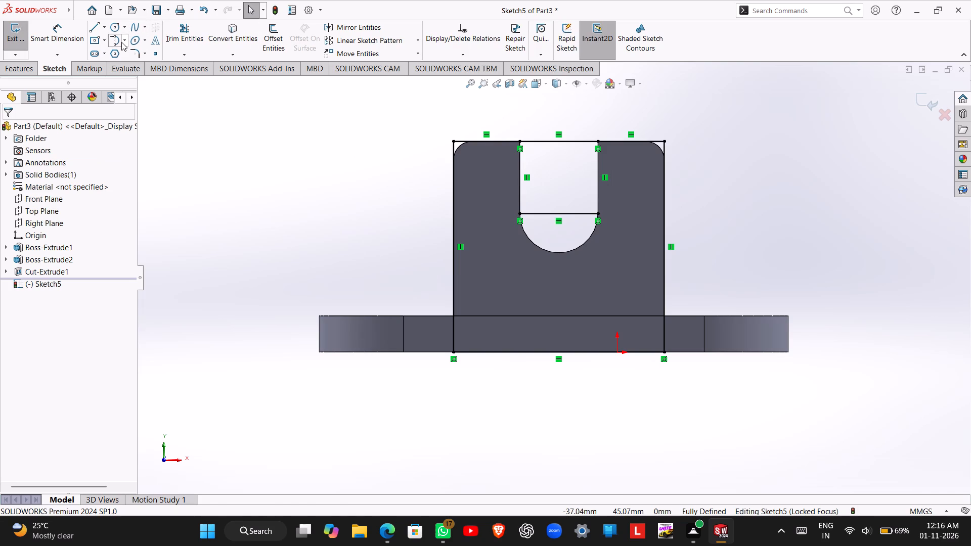
# Draw a 180° tangent arc of radius 6.5 mm between the lower ends of the slot's sides to form its rounded bottom.
pyautogui.click(123, 41)
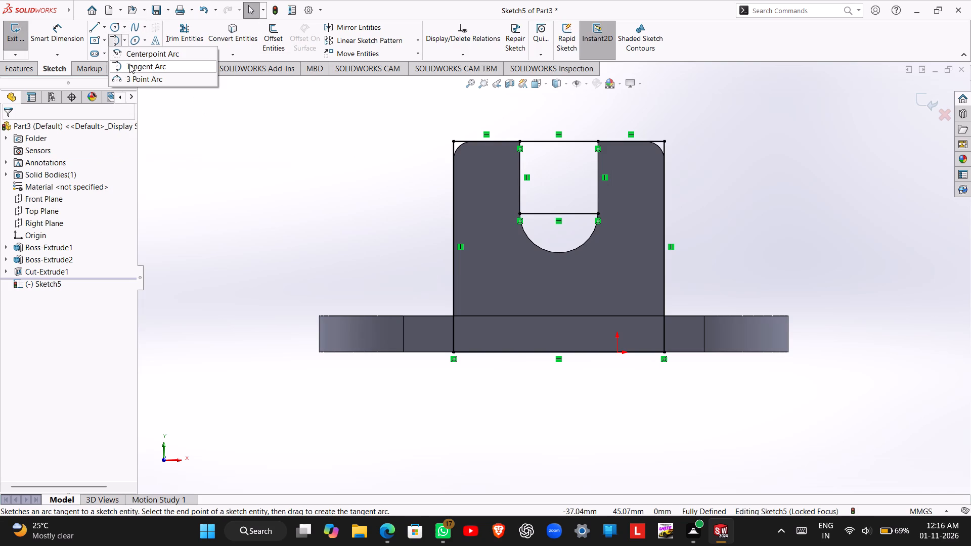
pyautogui.click(131, 68)
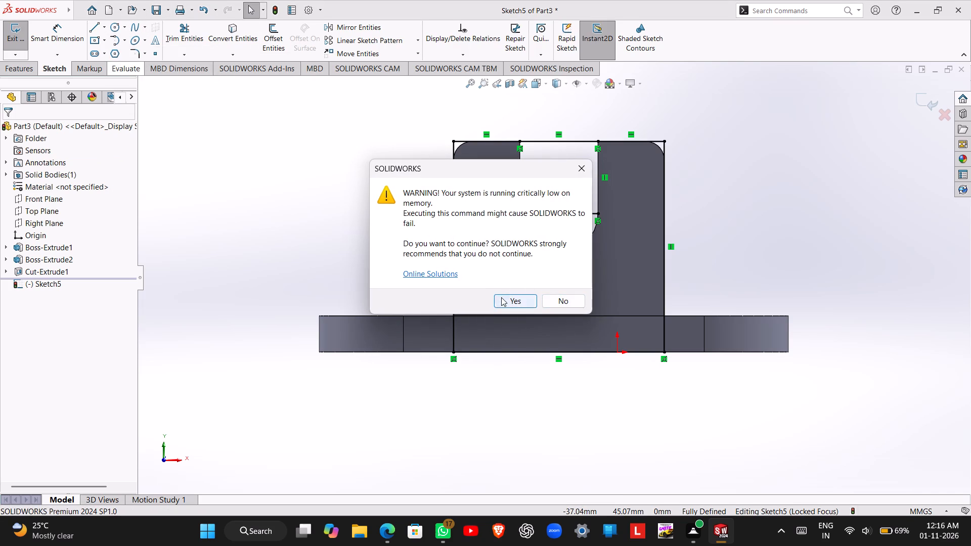
pyautogui.click(502, 297)
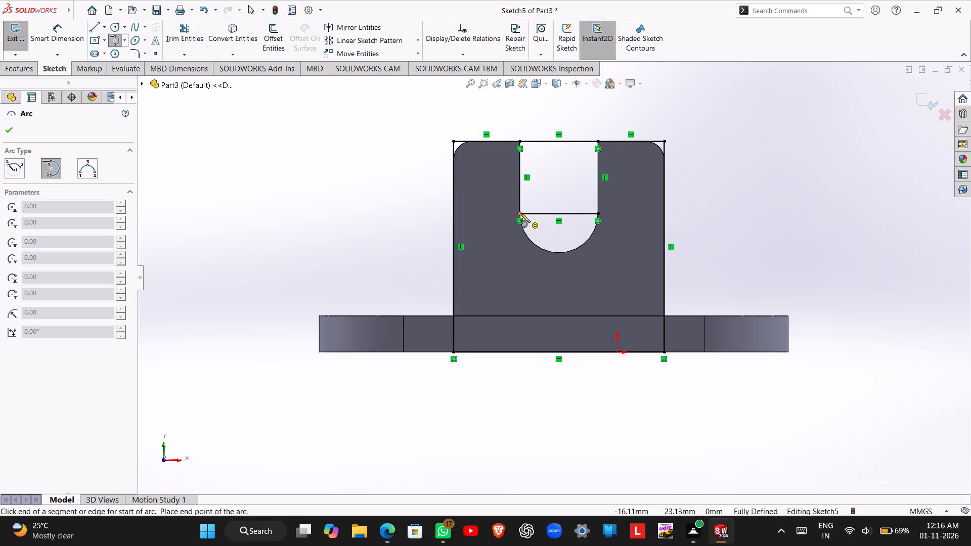
pyautogui.click(520, 213)
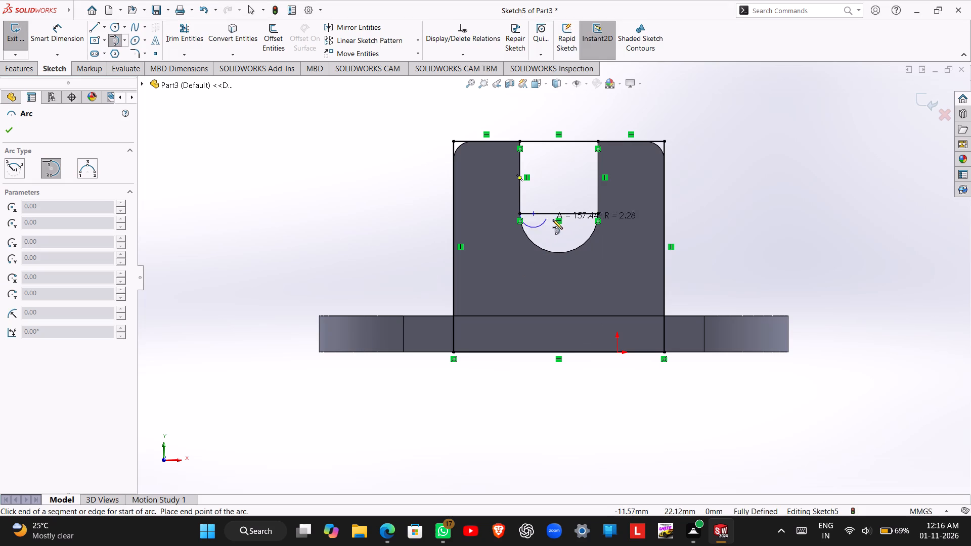
pyautogui.click(599, 214)
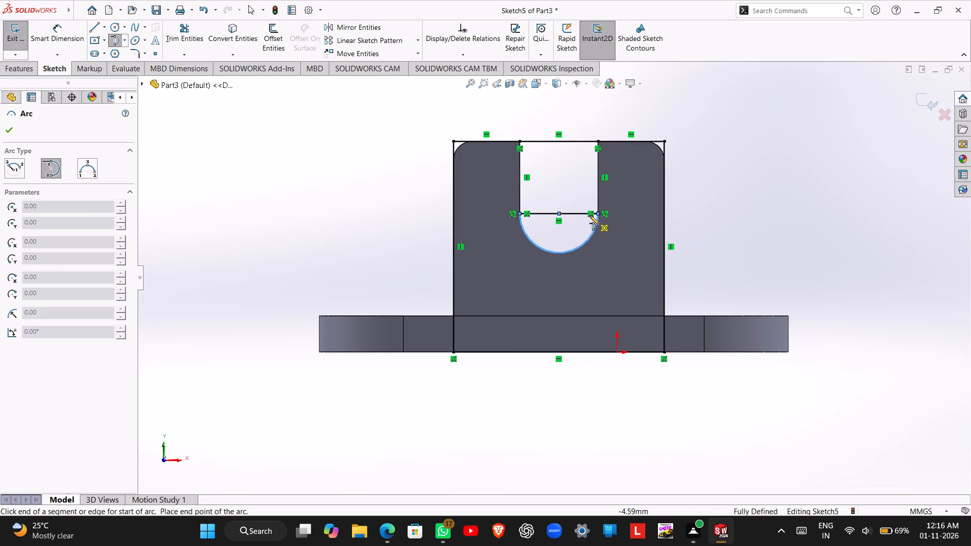
pyautogui.press('Escape')
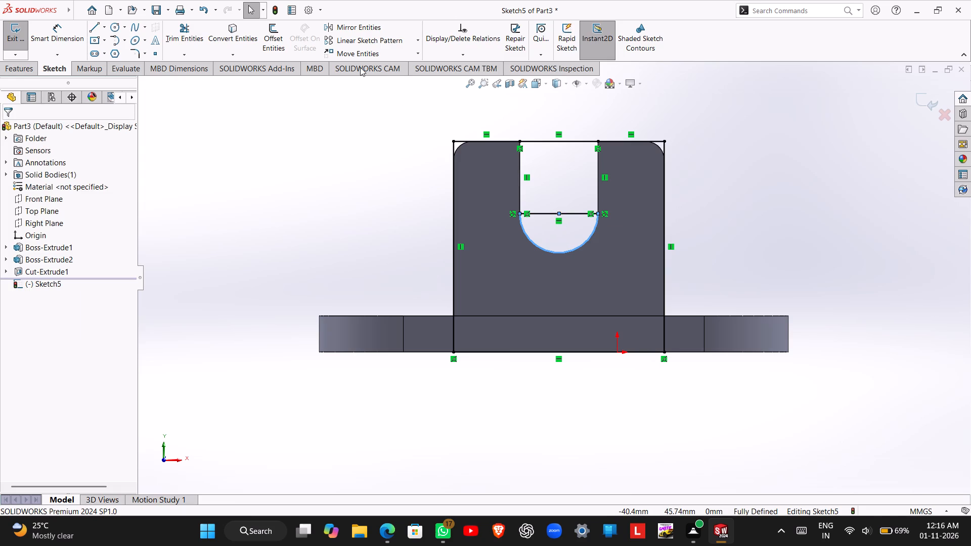
# Power-trim the line across the slot's open top and the horizontal line above its arc.
pyautogui.click(181, 38)
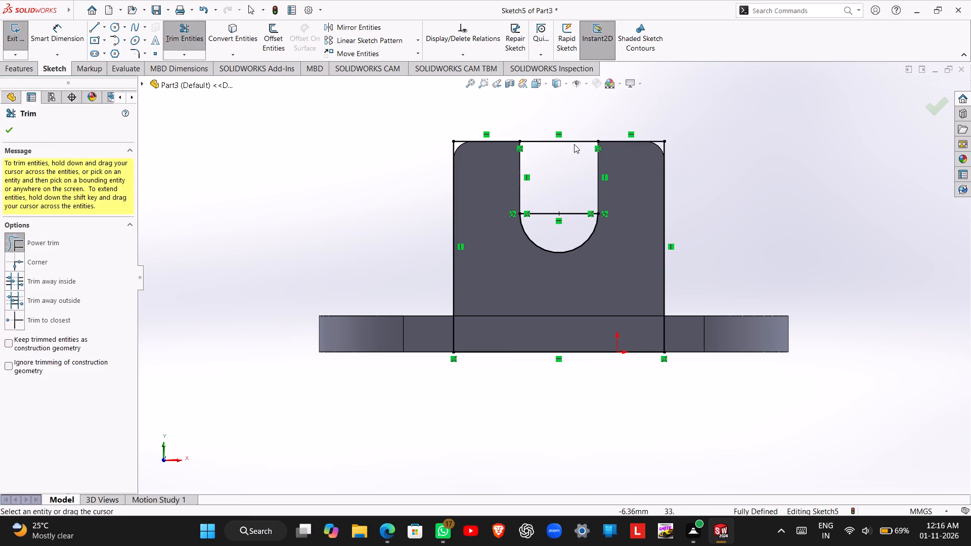
pyautogui.moveTo(571, 125); pyautogui.dragTo(547, 226)
pyautogui.press('Escape')
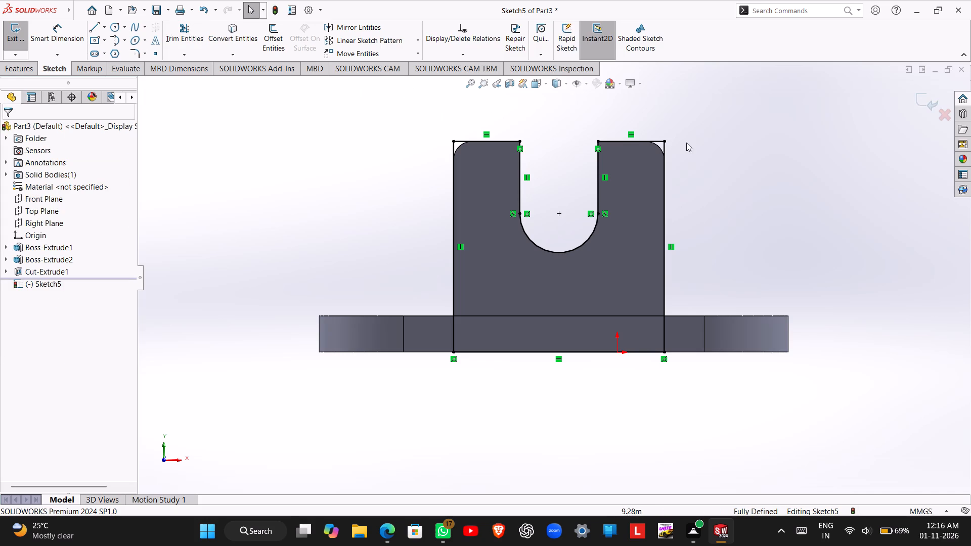
# Round the two outer top corners of the plate profile with 3 mm sketch fillets and exit the sketch.
pyautogui.click(136, 56)
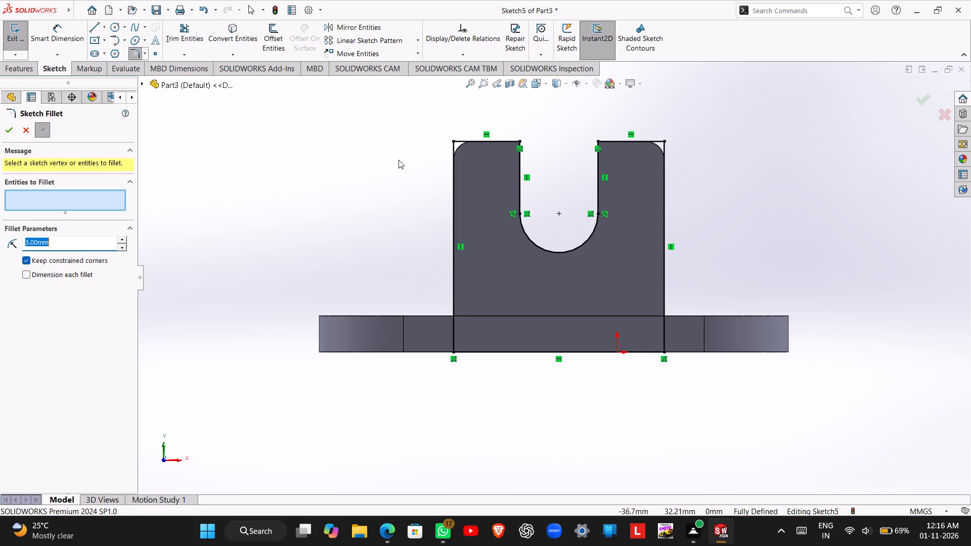
pyautogui.click(454, 147)
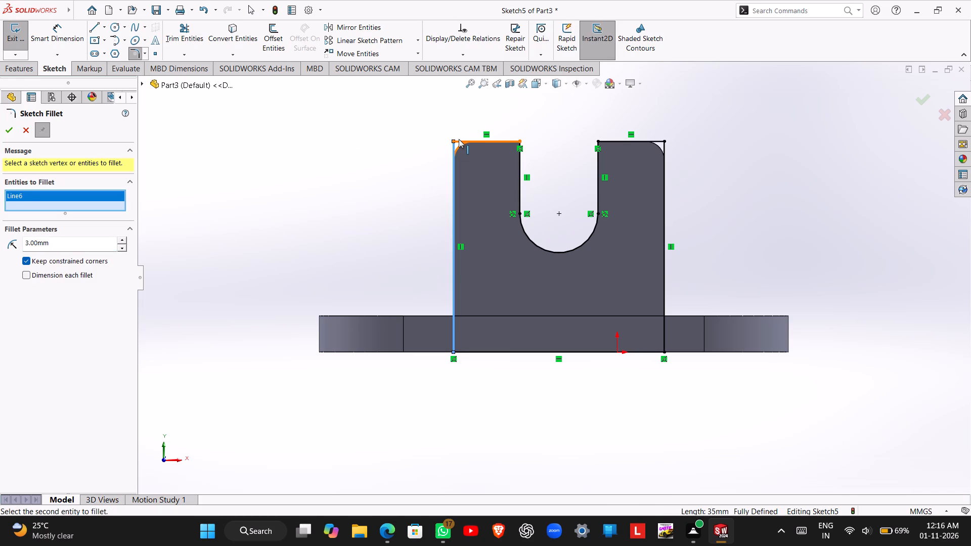
pyautogui.click(459, 139)
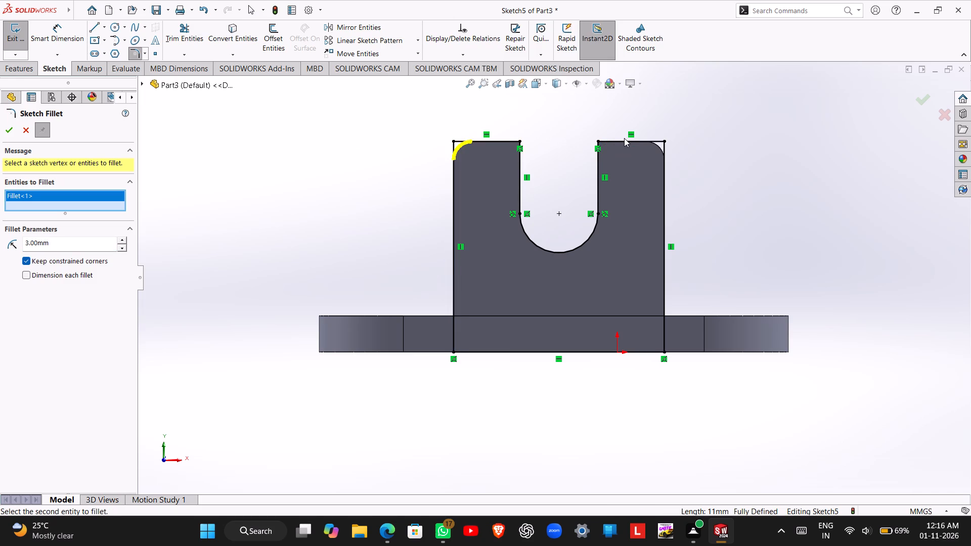
pyautogui.click(627, 140)
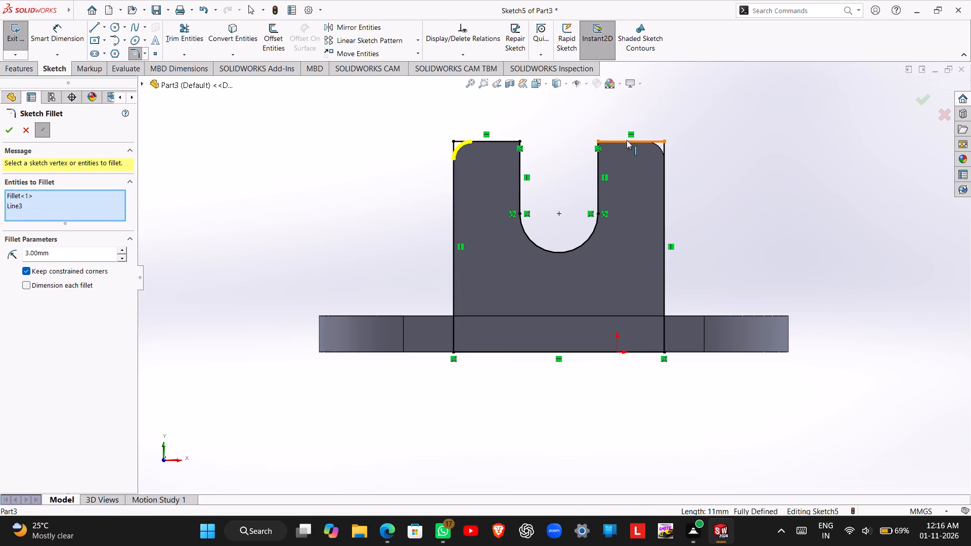
pyautogui.click(666, 144)
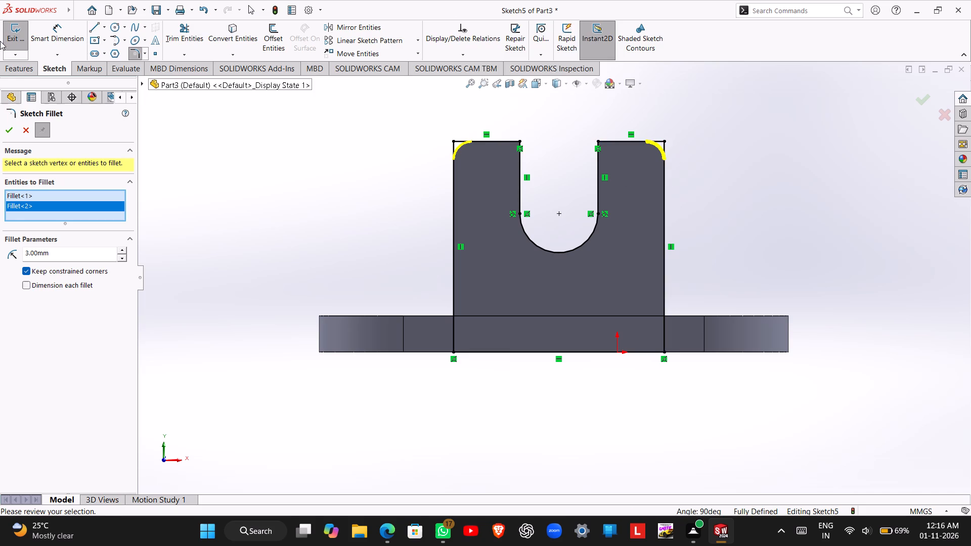
pyautogui.click(11, 131)
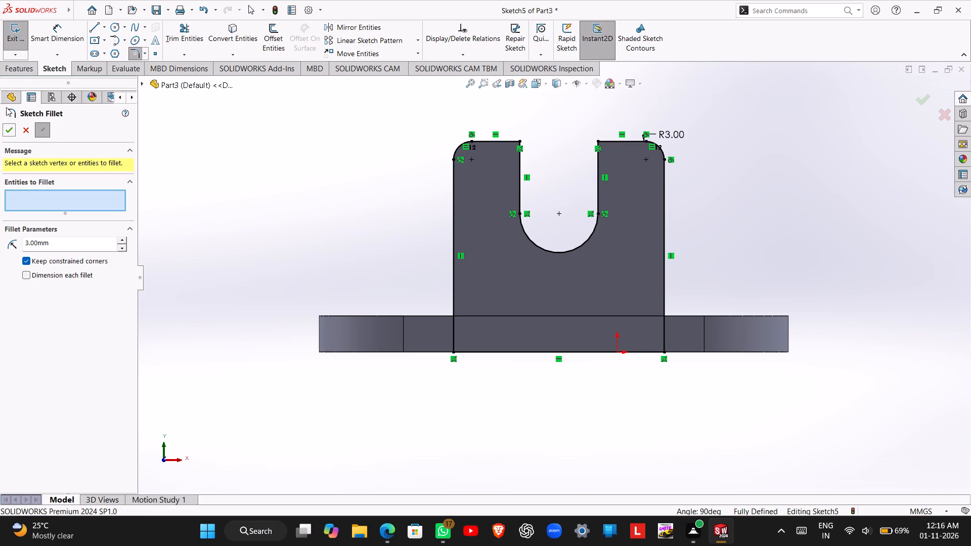
pyautogui.click(6, 130)
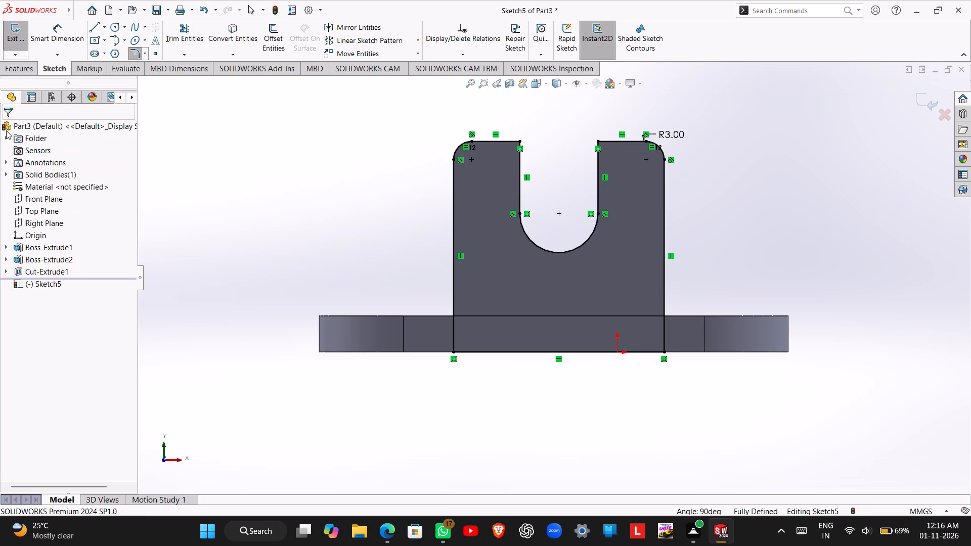
pyautogui.click(20, 33)
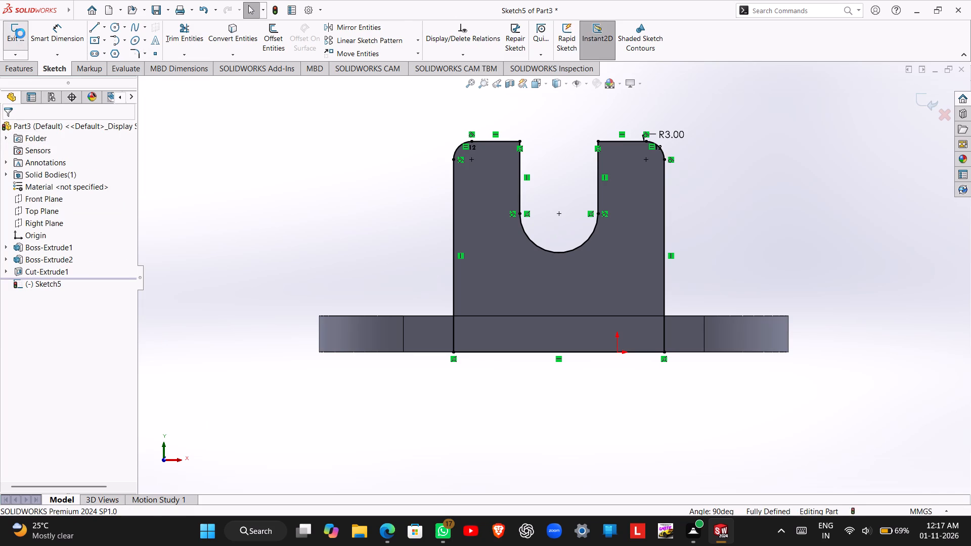
# Extrude the slotted plate profile 6 mm blind outward from the base's side face, merged with the body.
pyautogui.click(14, 51)
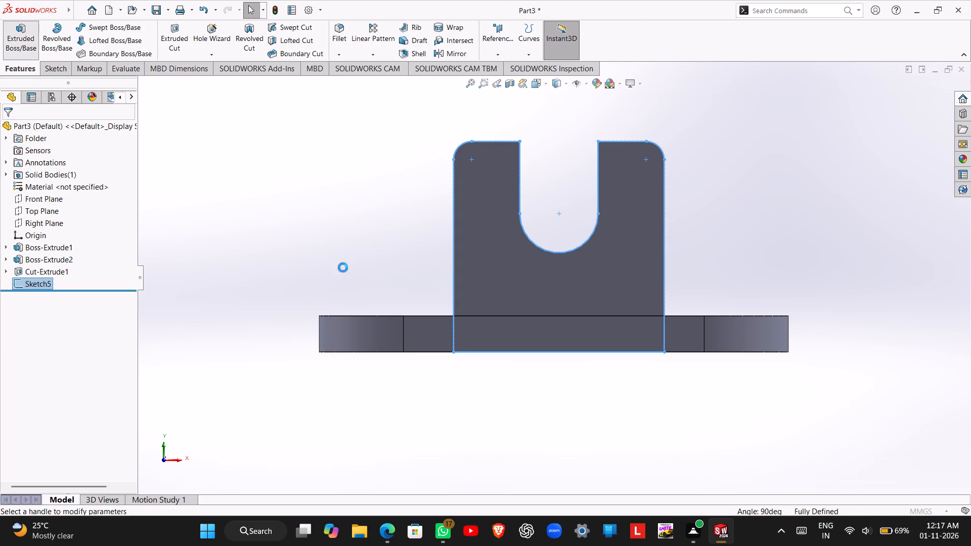
pyautogui.scroll(1, 445, 353)
pyautogui.moveTo(445, 353); pyautogui.dragTo(515, 369, button='middle')
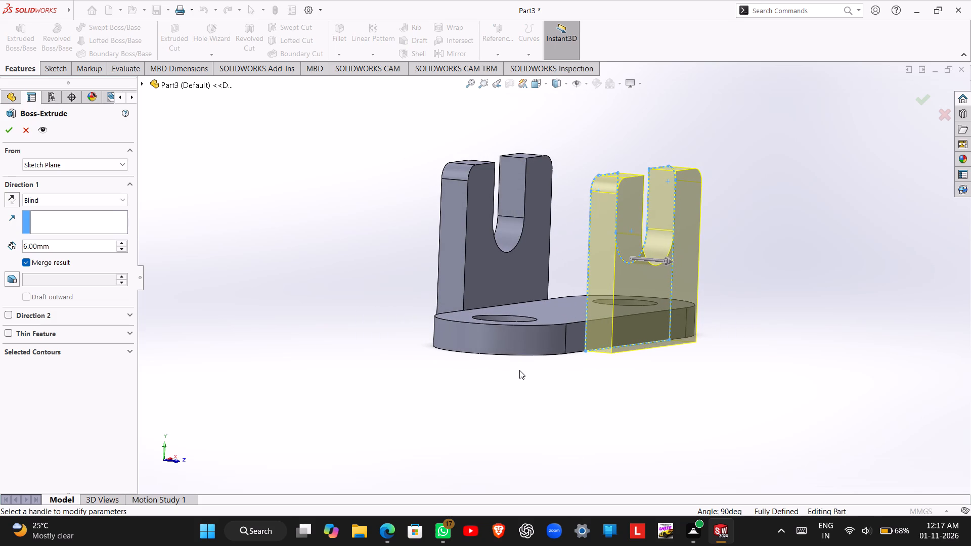
pyautogui.press('Return')
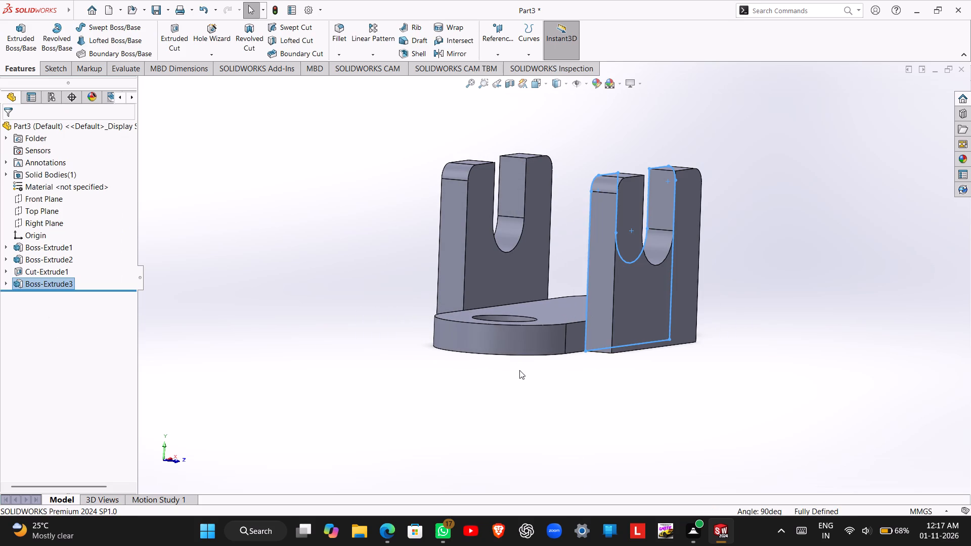
# Turn the bracket to an angled view showing both slotted plates and start saving the part.
pyautogui.press('space')
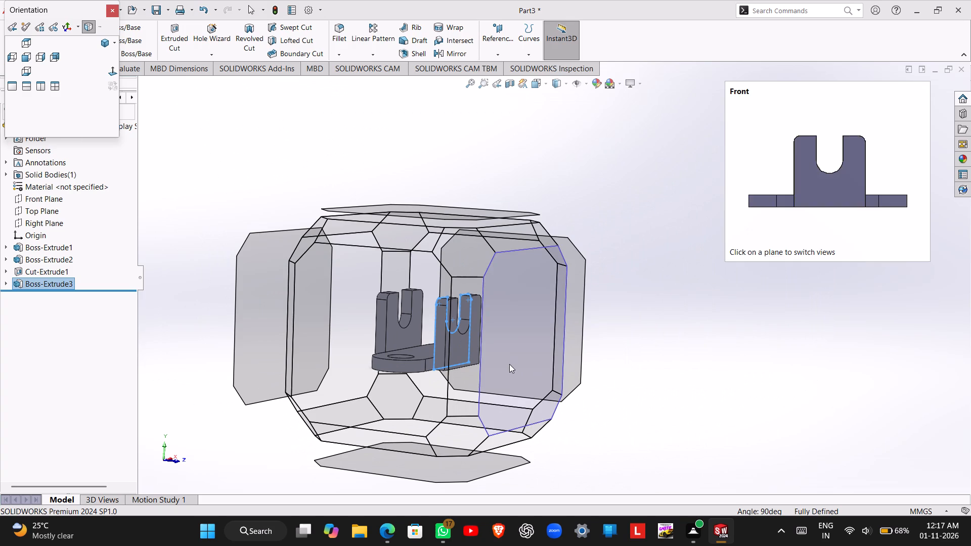
pyautogui.click(476, 376)
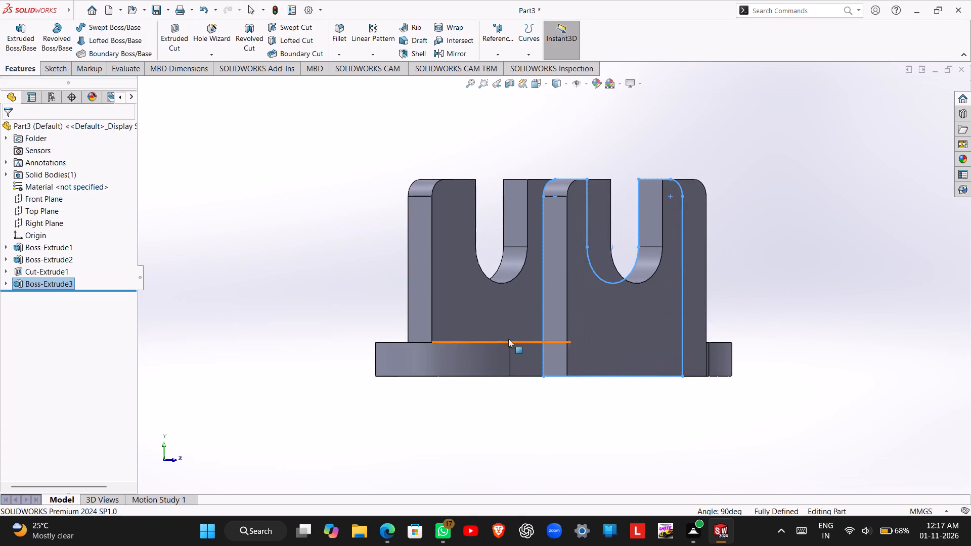
pyautogui.moveTo(512, 335); pyautogui.dragTo(499, 404, button='middle')
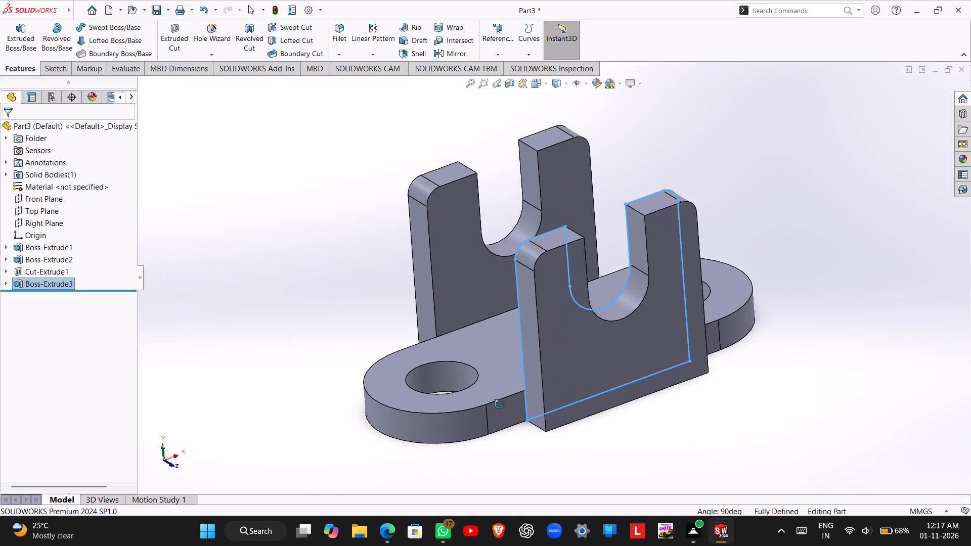
pyautogui.moveTo(499, 404); pyautogui.dragTo(513, 414, button='middle')
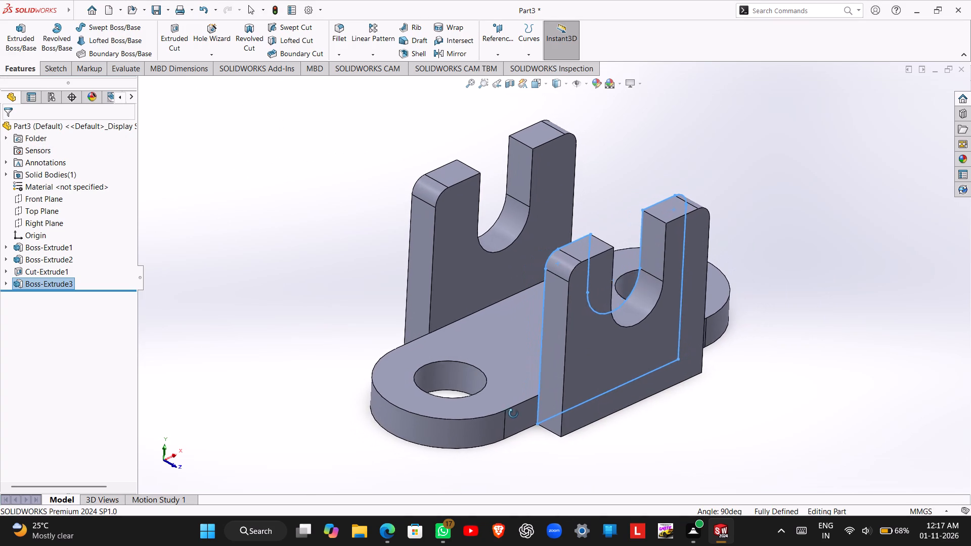
pyautogui.moveTo(513, 414); pyautogui.dragTo(513, 420, button='middle')
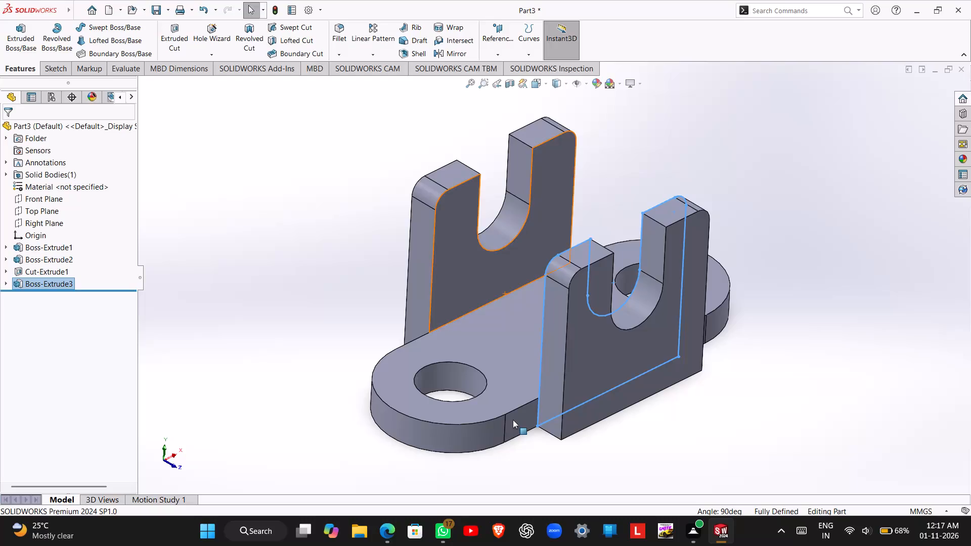
pyautogui.scroll(1, 510, 420)
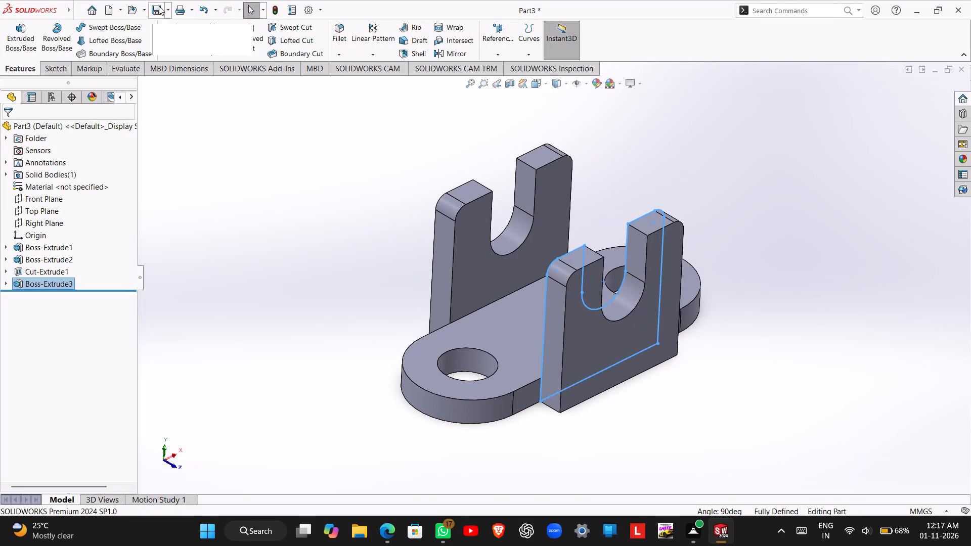
pyautogui.click(159, 6)
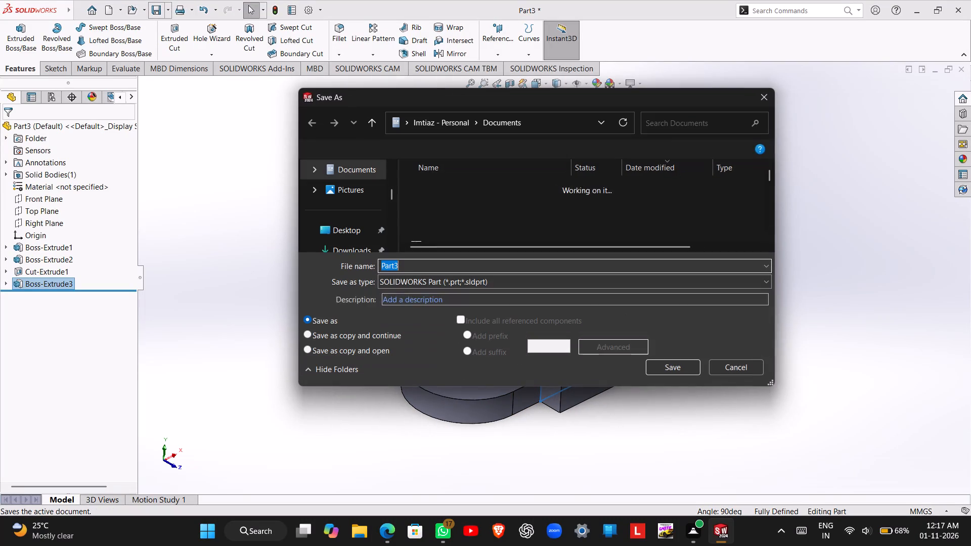
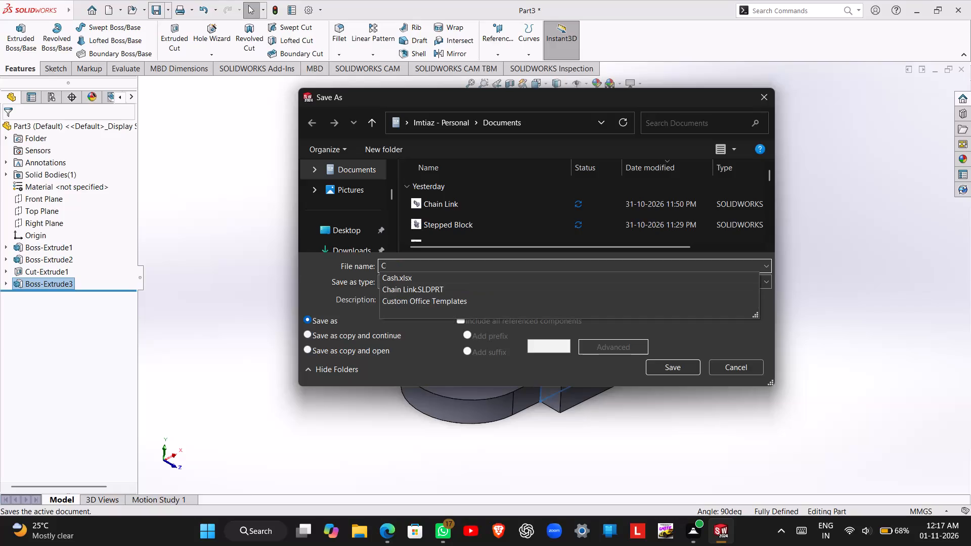
# Name the part file Clevis Bracket and save it as a SOLIDWORKS part in the Documents folder.
pyautogui.press('l')
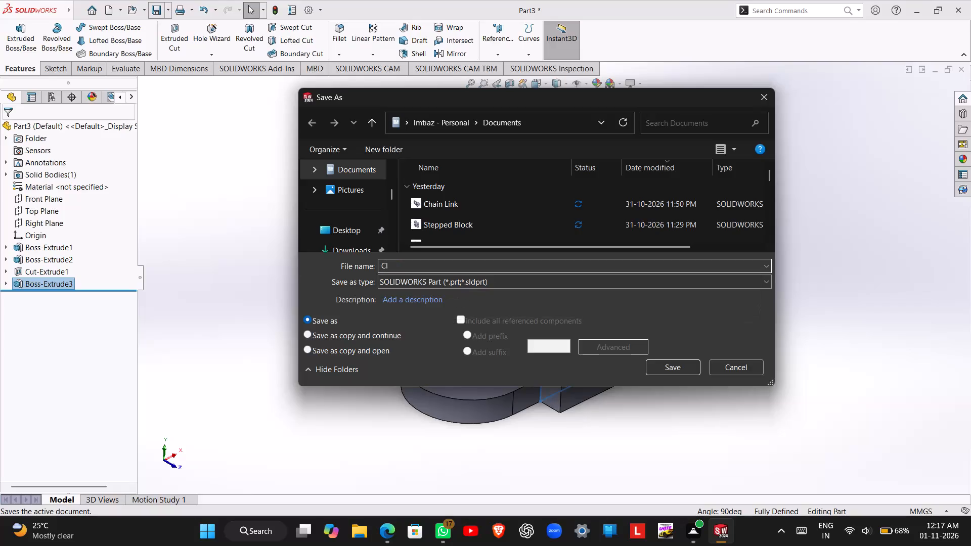
pyautogui.write('evis Bracket')
pyautogui.press('space')
pyautogui.press('Return')
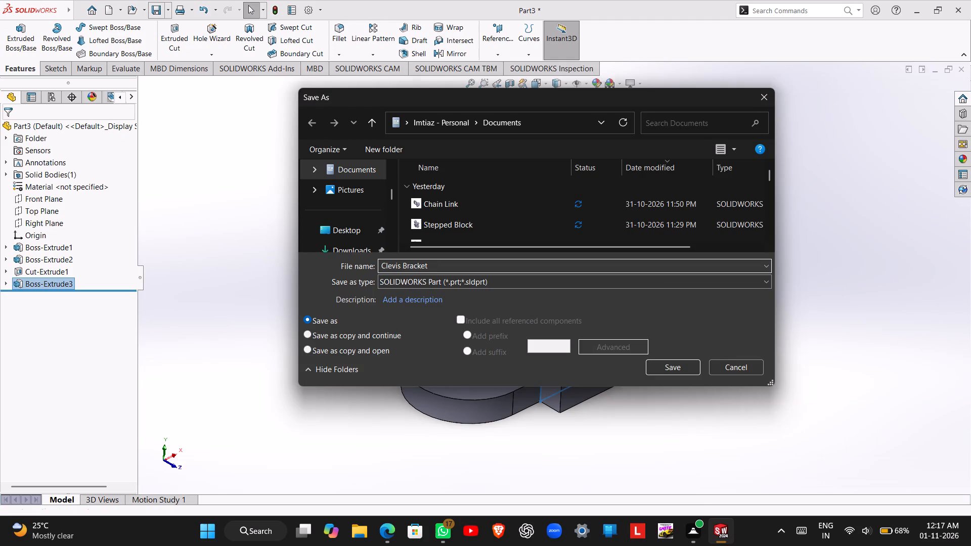